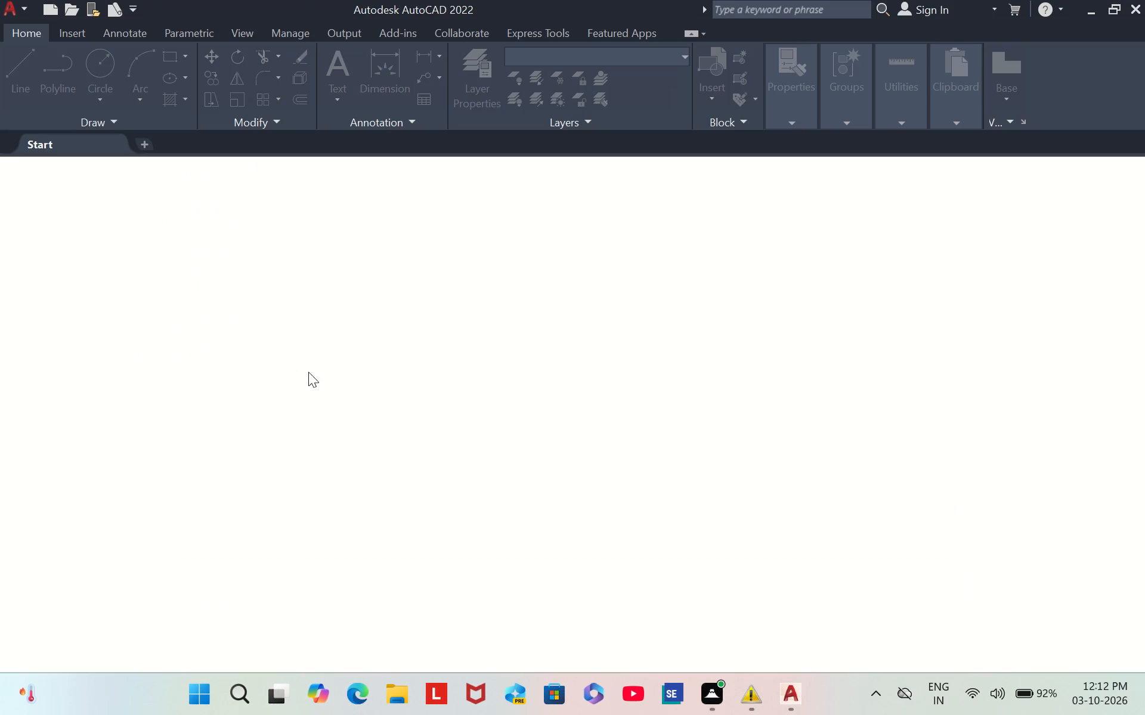
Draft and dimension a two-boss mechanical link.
Start a new blank drawing.
{"action": "left_click", "coordinate": [140, 364]}
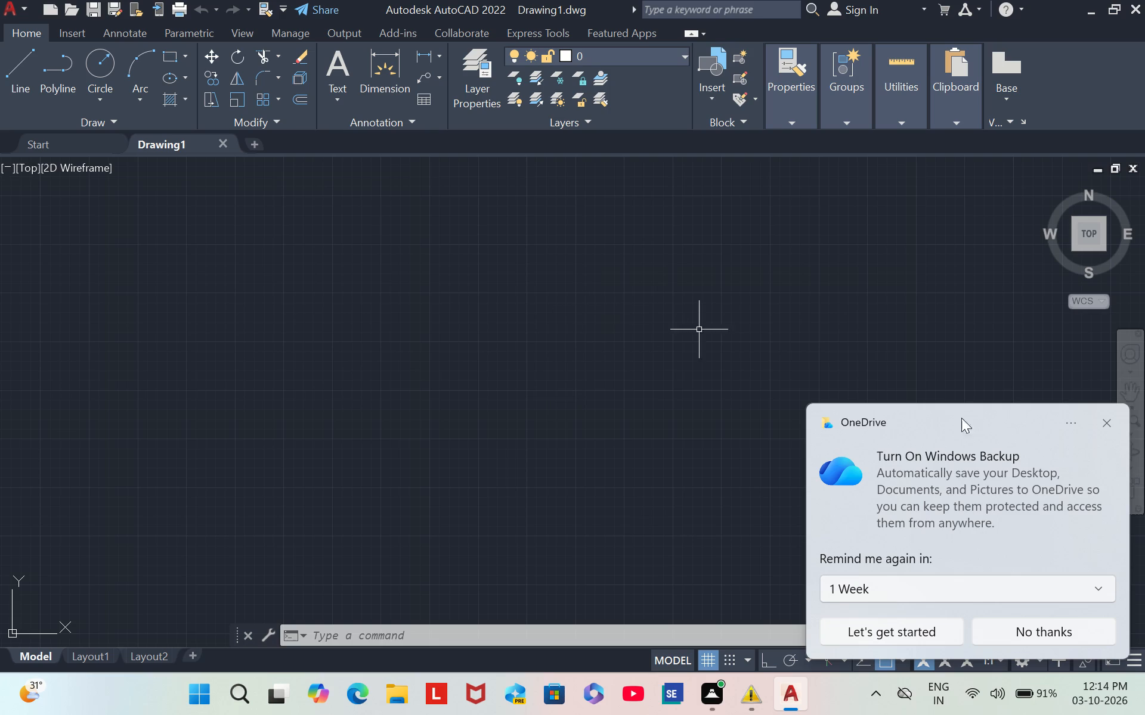
Dismiss the OneDrive Windows Backup notification covering the drawing area.
{"action": "left_click", "coordinate": [1104, 422]}
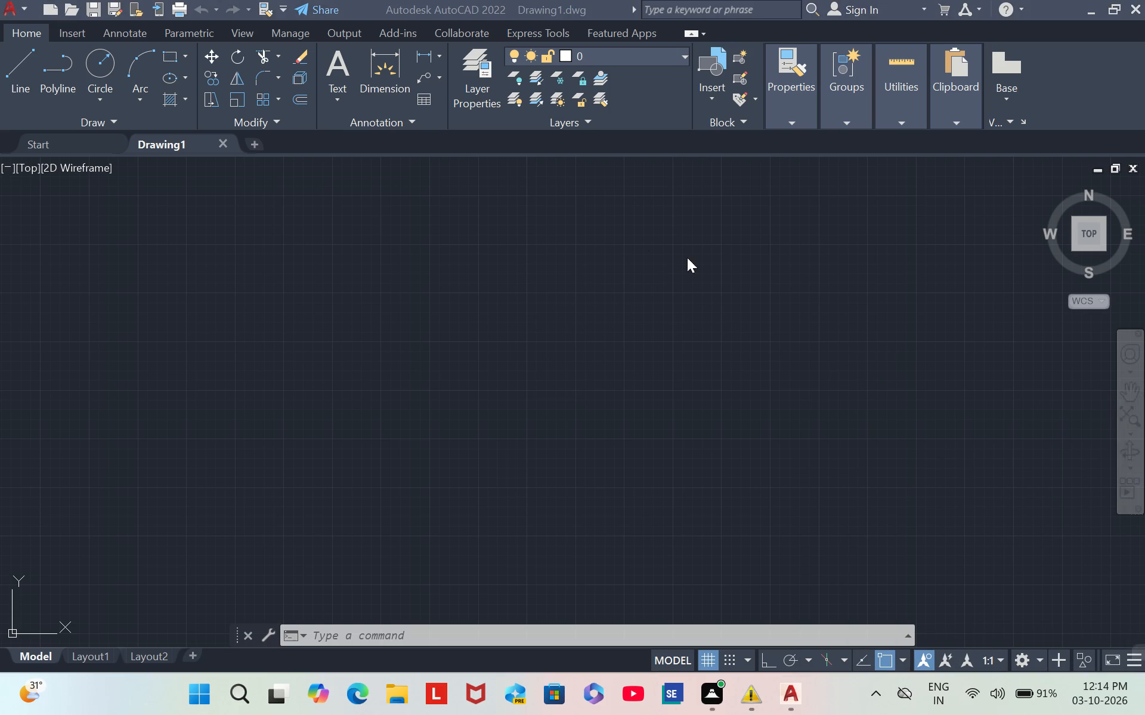
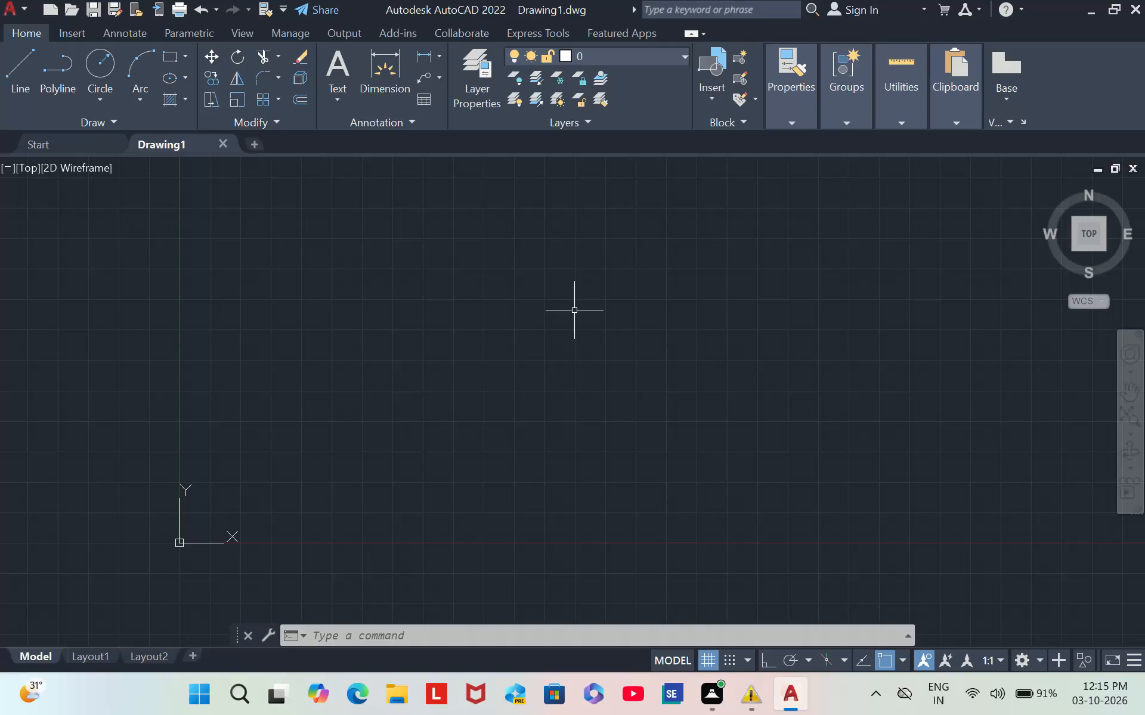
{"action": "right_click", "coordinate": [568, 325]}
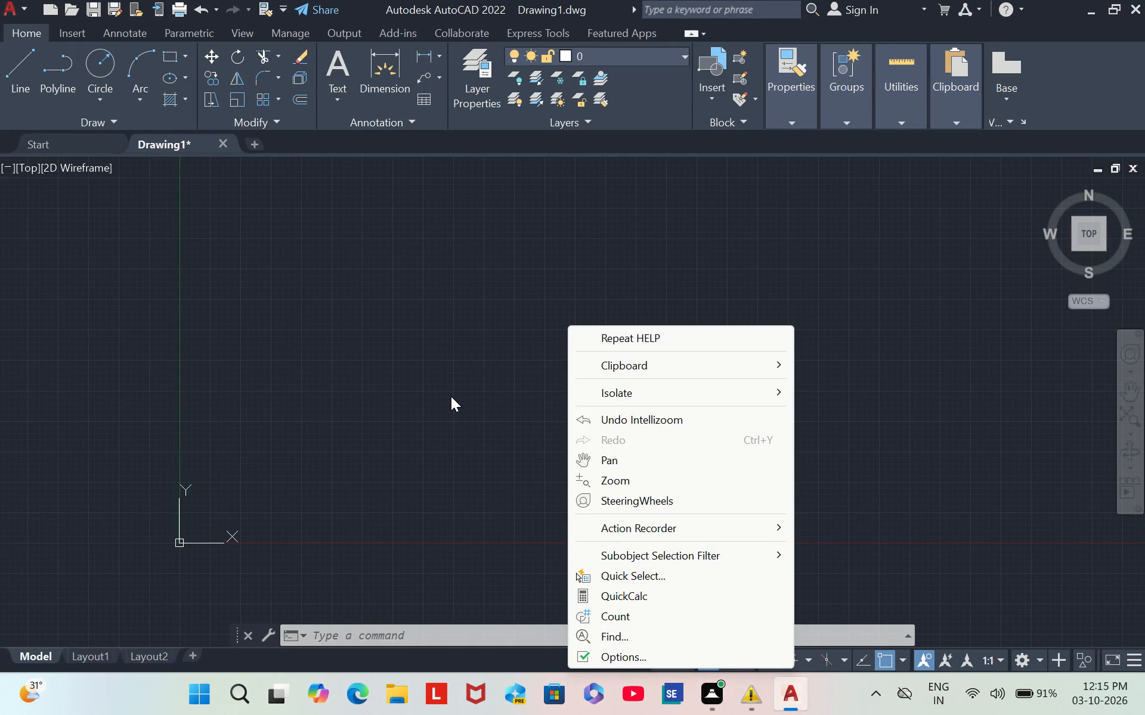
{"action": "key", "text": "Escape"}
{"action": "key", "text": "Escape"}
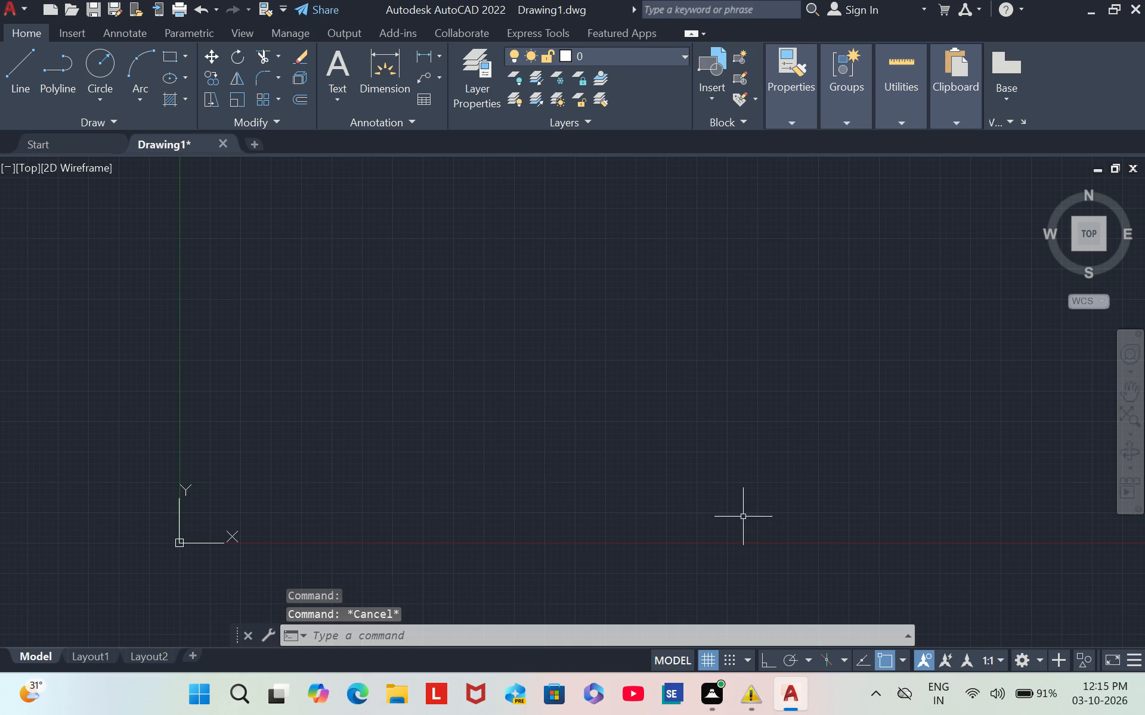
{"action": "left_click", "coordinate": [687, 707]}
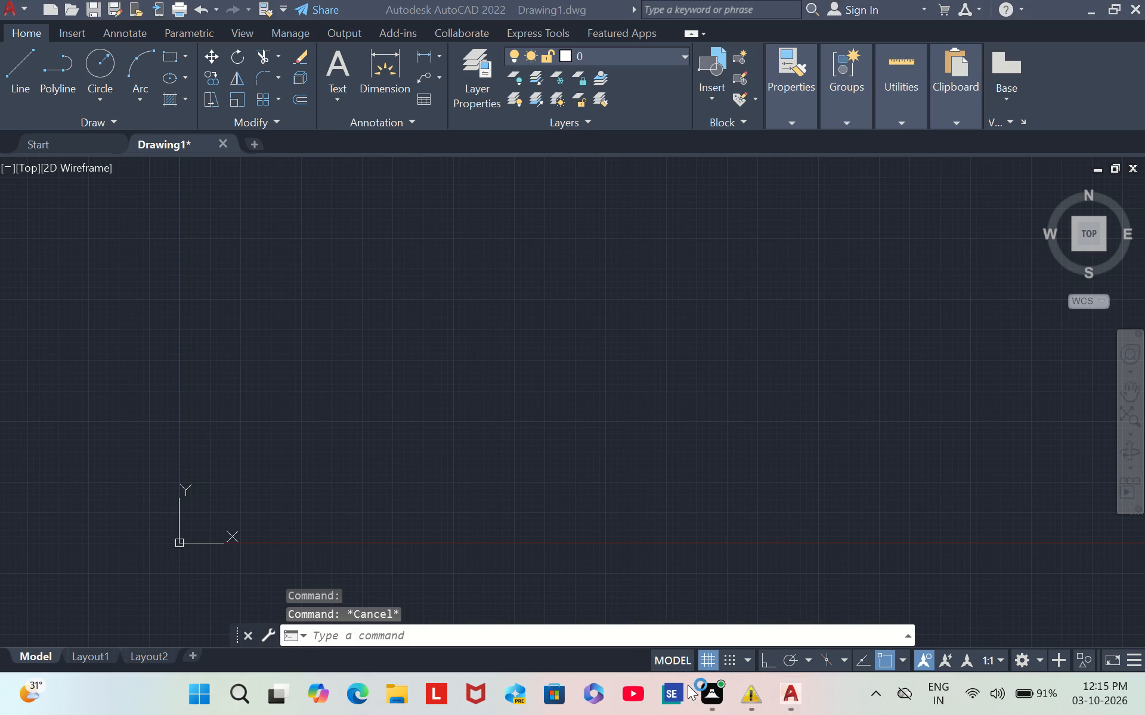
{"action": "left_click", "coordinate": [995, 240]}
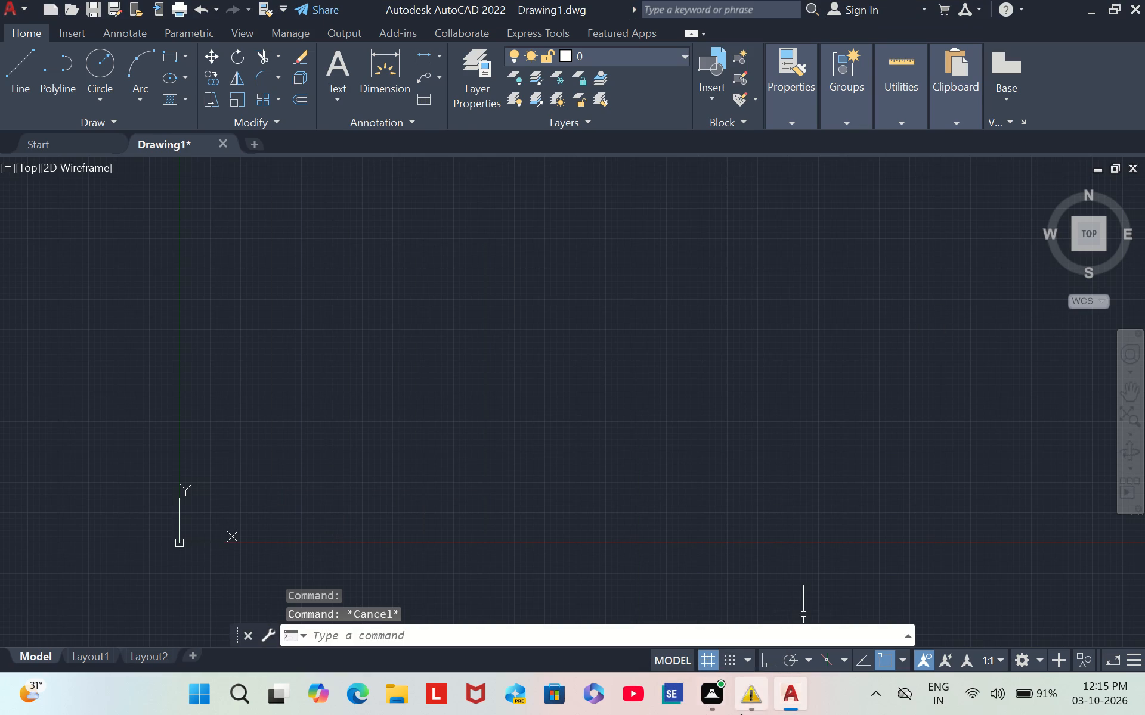
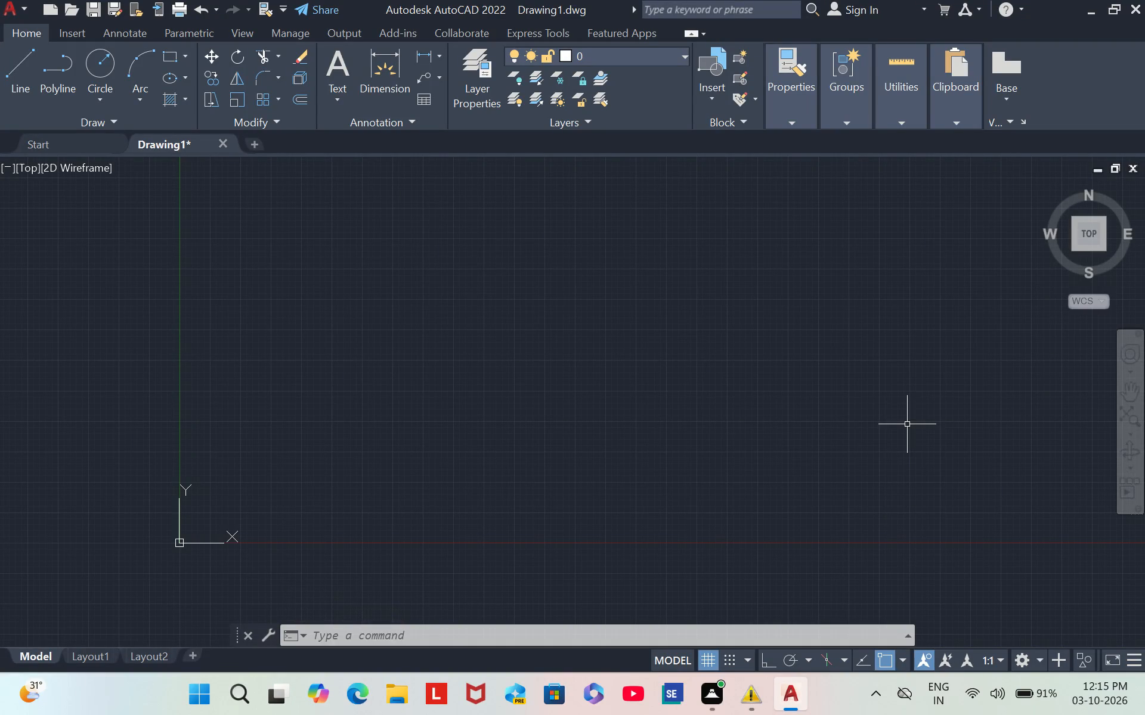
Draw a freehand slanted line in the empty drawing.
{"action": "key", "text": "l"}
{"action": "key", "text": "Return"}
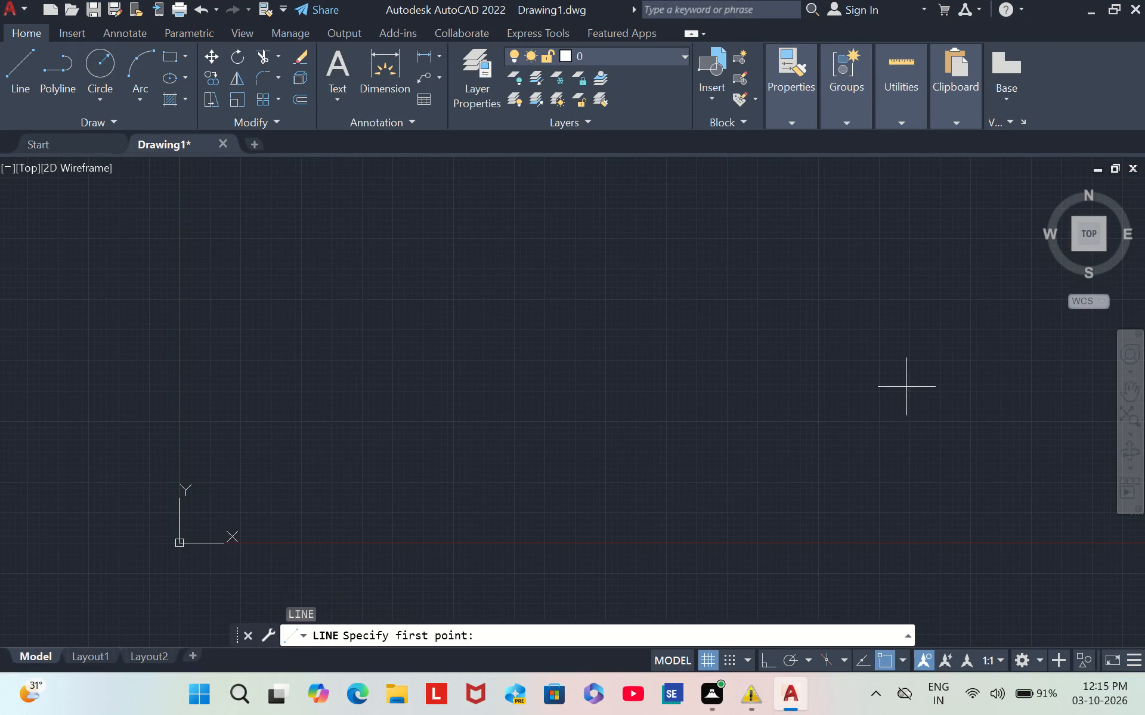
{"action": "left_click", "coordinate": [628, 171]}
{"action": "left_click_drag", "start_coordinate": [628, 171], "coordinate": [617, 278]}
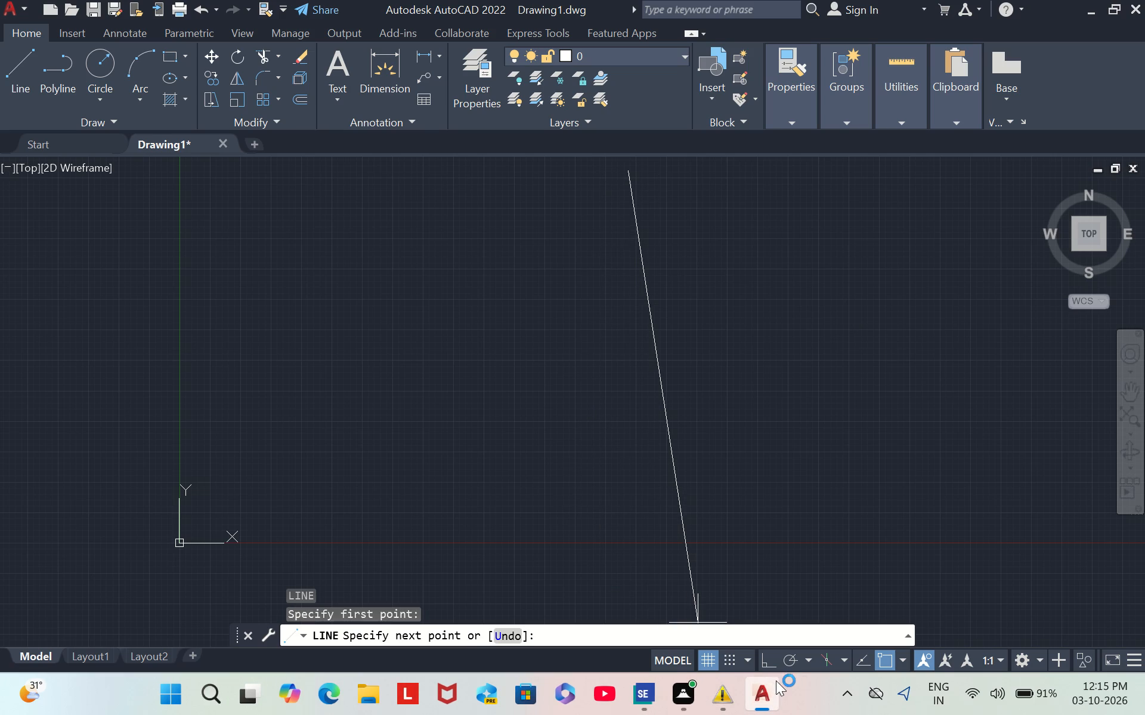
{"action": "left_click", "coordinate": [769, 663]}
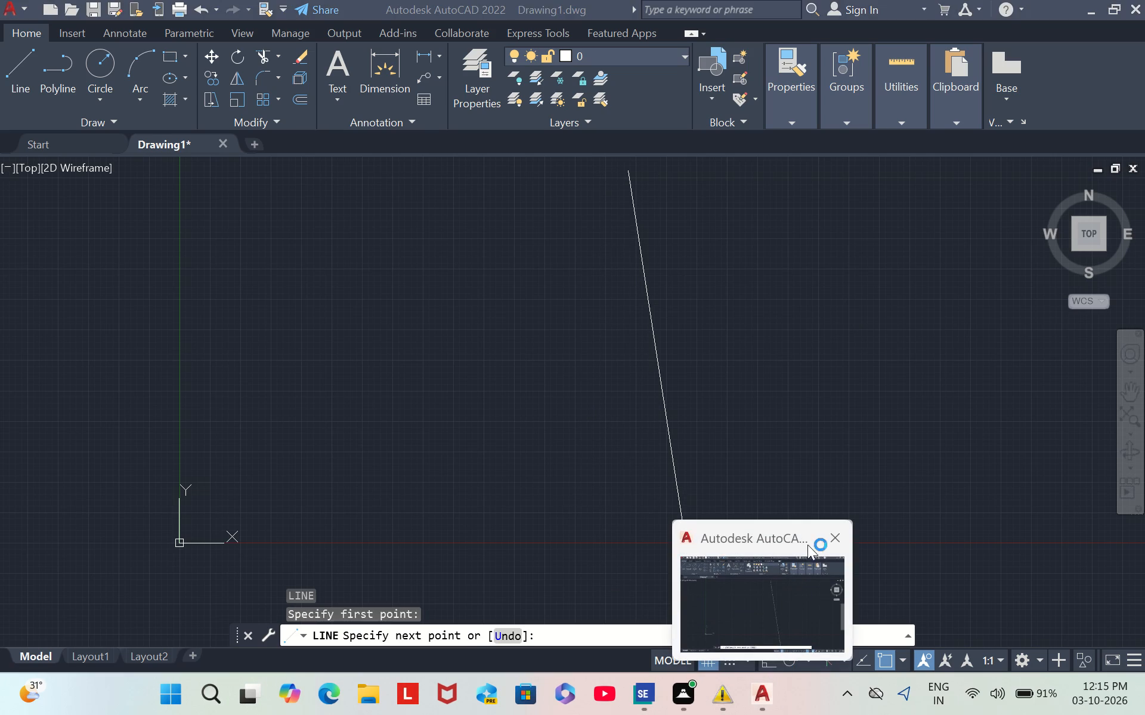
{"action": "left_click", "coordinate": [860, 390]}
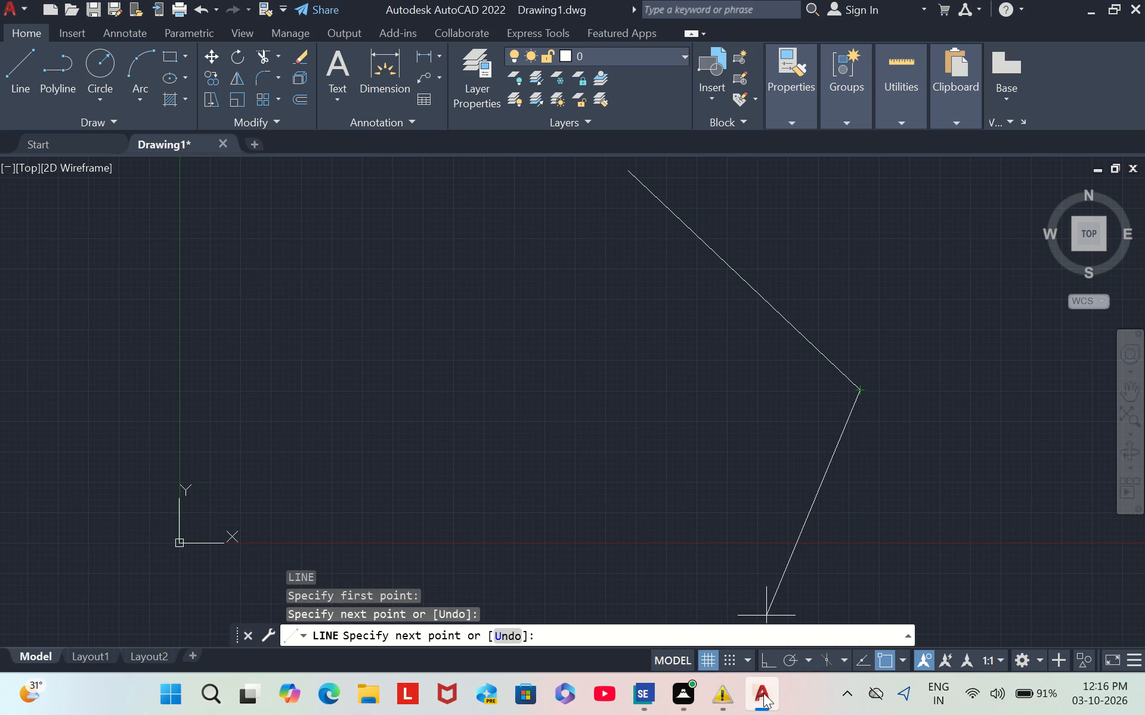
Turn on Ortho mode.
{"action": "left_click", "coordinate": [768, 661]}
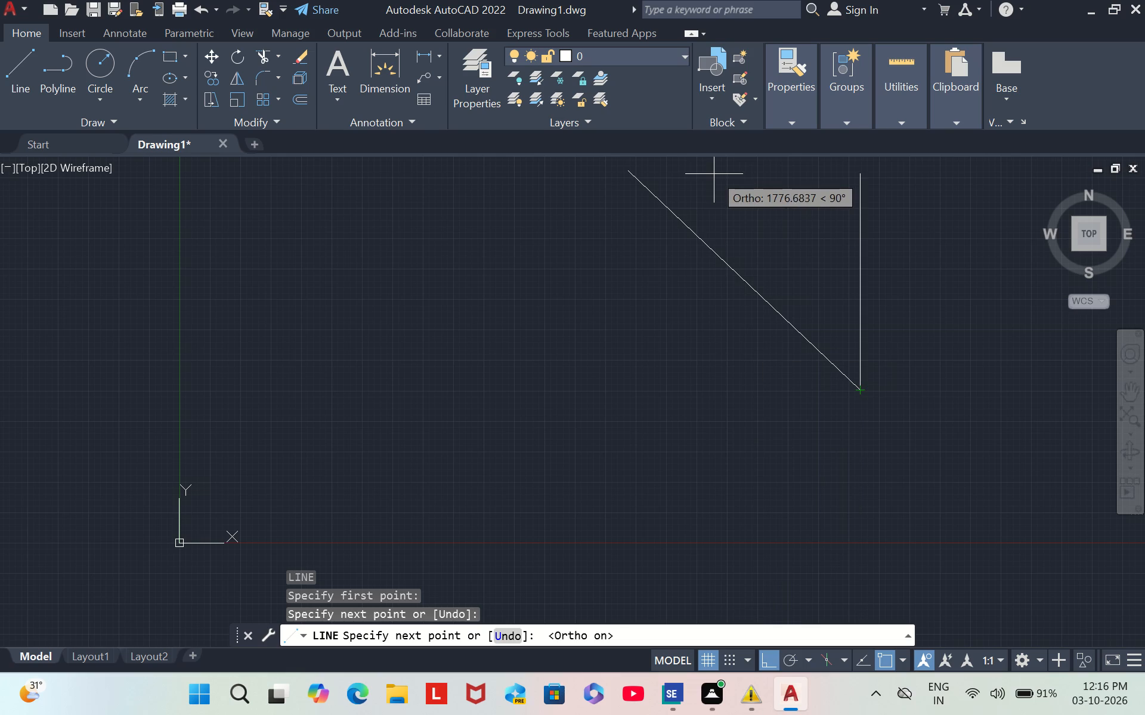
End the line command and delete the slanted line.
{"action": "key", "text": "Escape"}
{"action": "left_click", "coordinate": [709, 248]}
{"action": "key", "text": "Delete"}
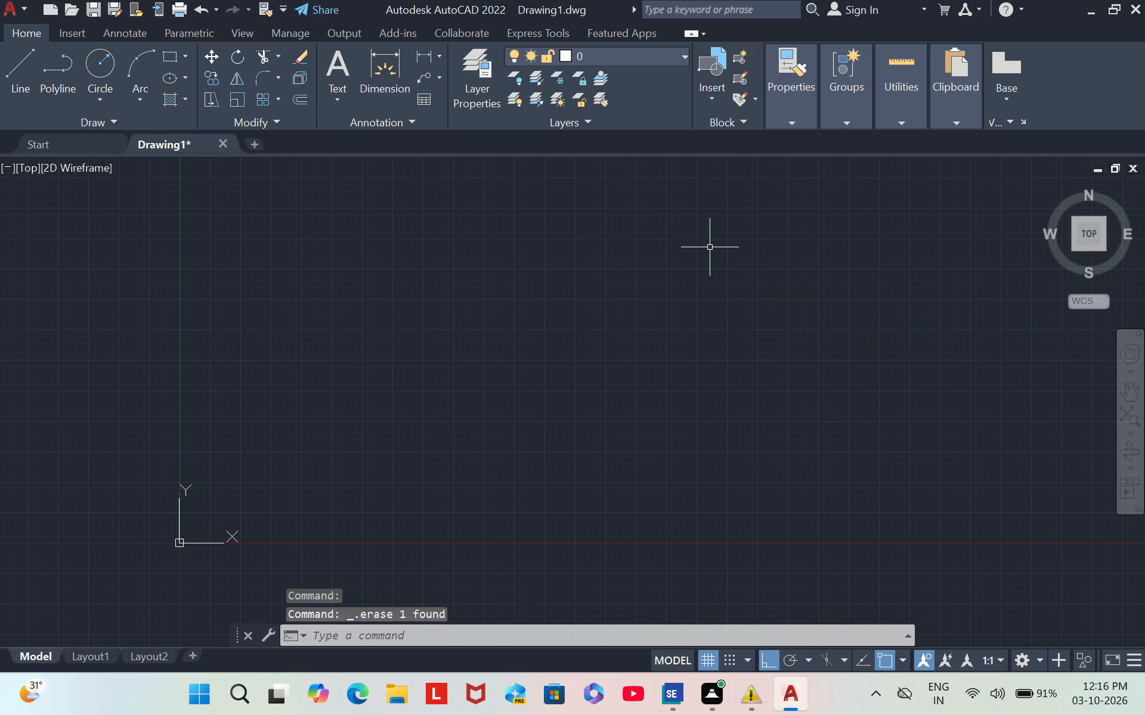
Draw a single long vertical line downward in the empty drawing as a centre reference.
{"action": "key", "text": "l"}
{"action": "key", "text": "Return"}
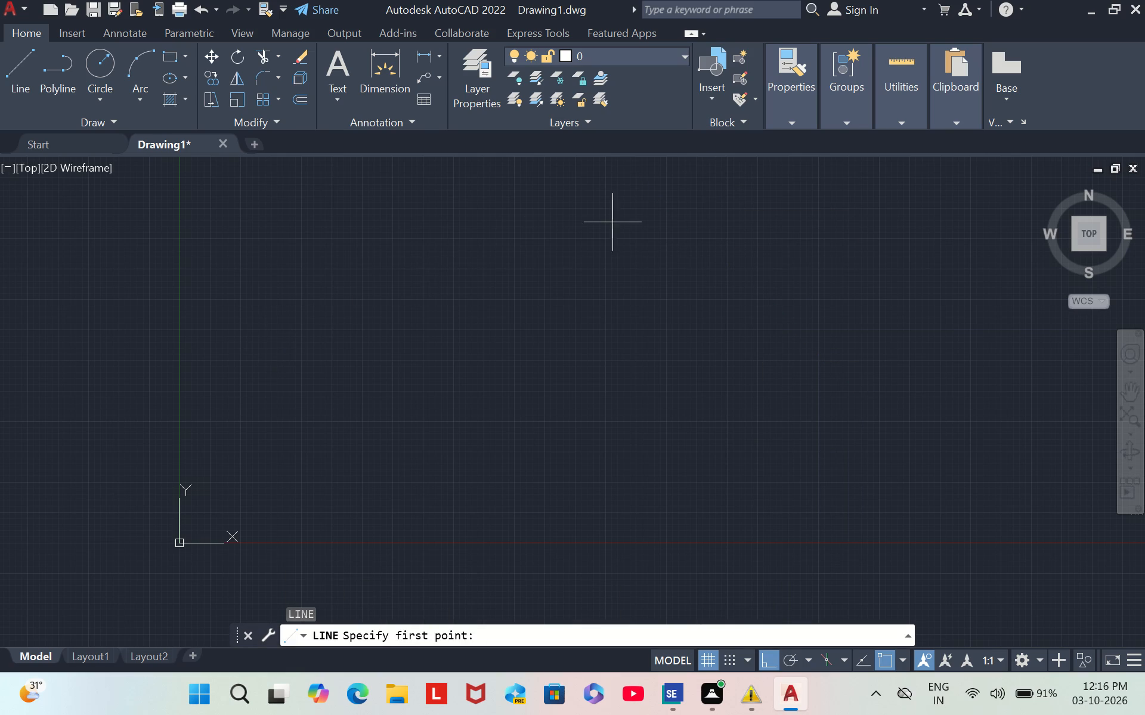
{"action": "left_click", "coordinate": [634, 197]}
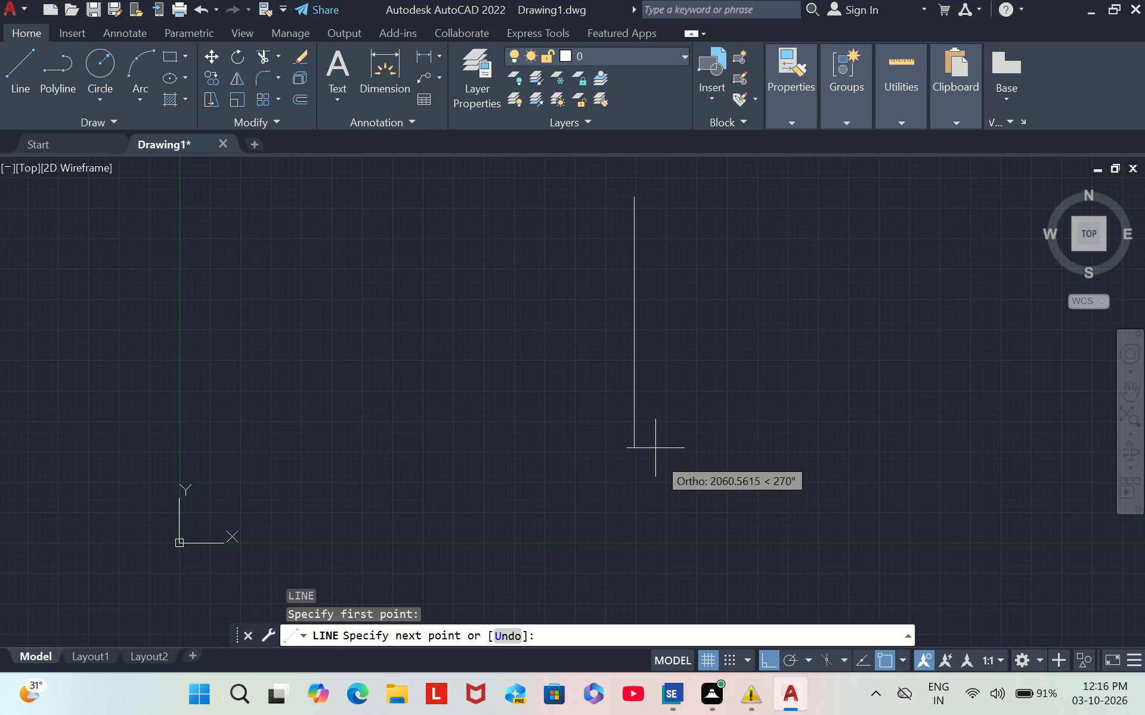
{"action": "left_click", "coordinate": [660, 476]}
{"action": "key", "text": "Escape"}
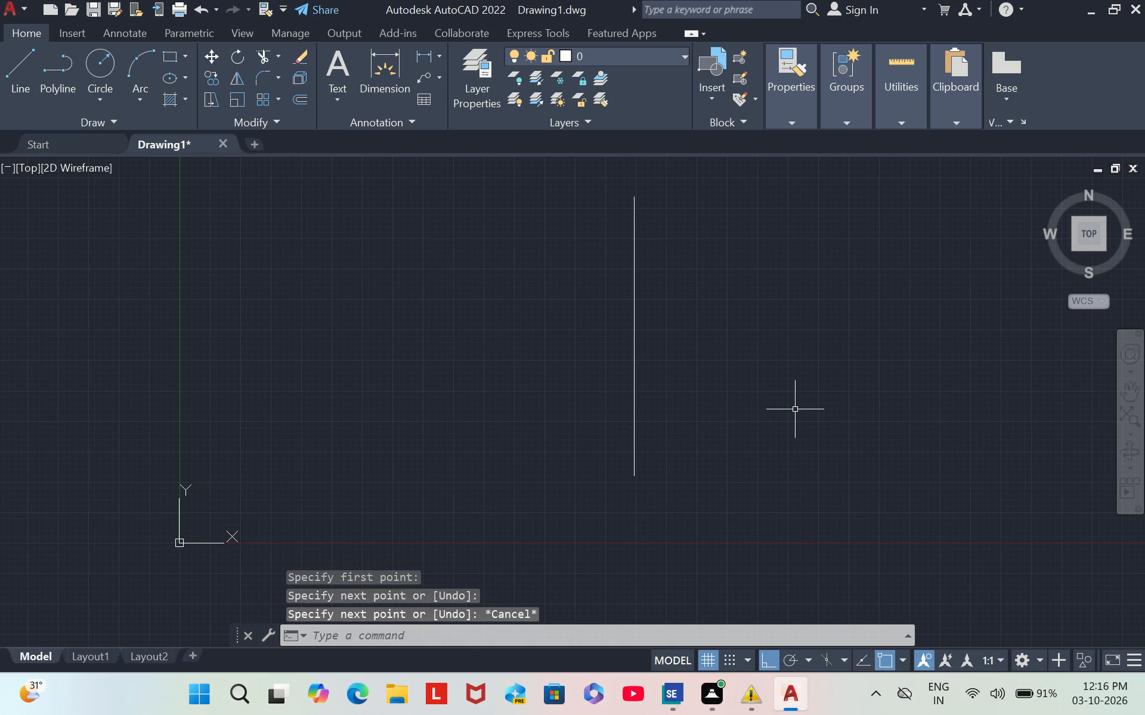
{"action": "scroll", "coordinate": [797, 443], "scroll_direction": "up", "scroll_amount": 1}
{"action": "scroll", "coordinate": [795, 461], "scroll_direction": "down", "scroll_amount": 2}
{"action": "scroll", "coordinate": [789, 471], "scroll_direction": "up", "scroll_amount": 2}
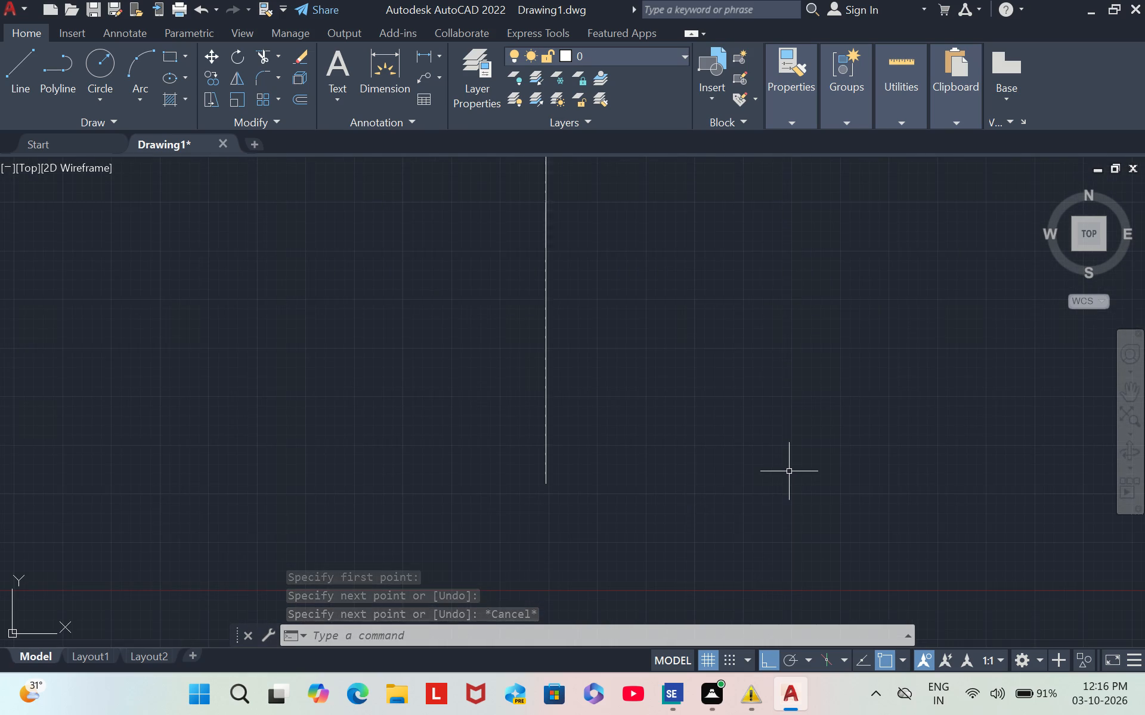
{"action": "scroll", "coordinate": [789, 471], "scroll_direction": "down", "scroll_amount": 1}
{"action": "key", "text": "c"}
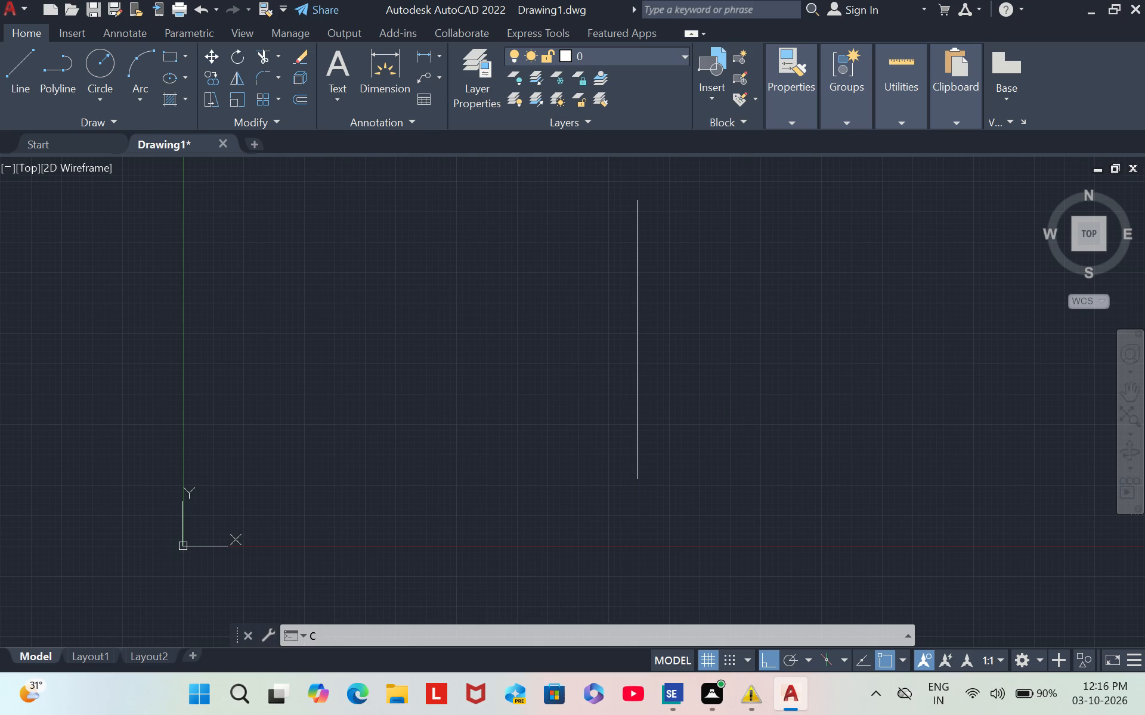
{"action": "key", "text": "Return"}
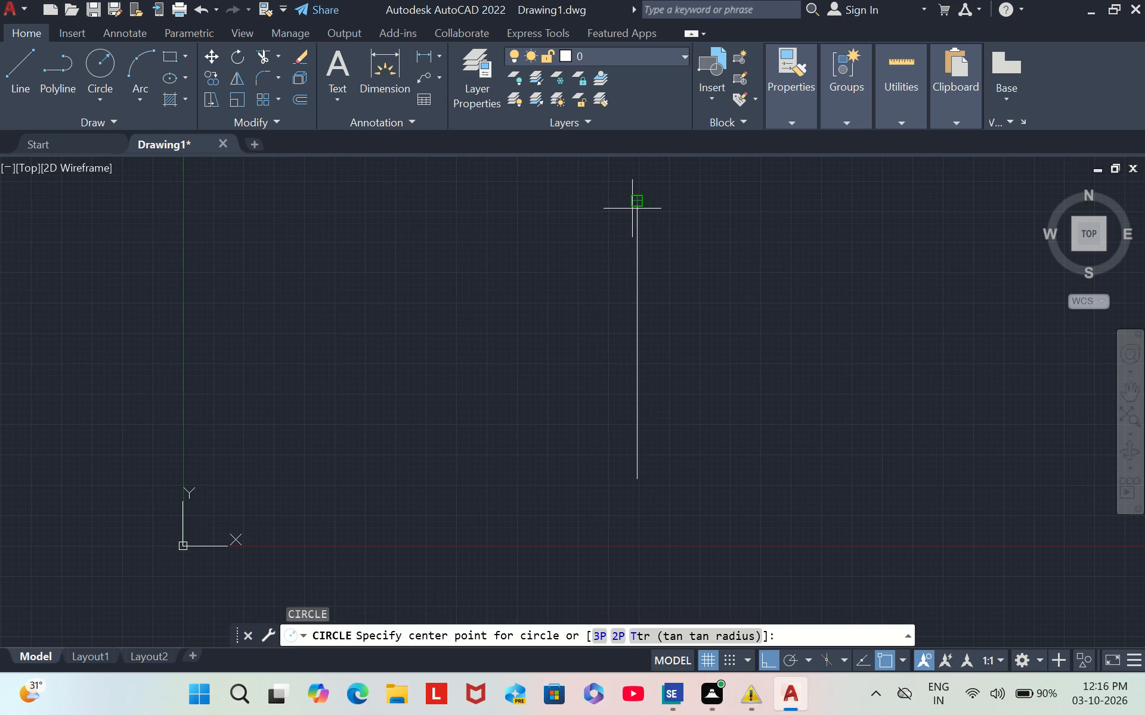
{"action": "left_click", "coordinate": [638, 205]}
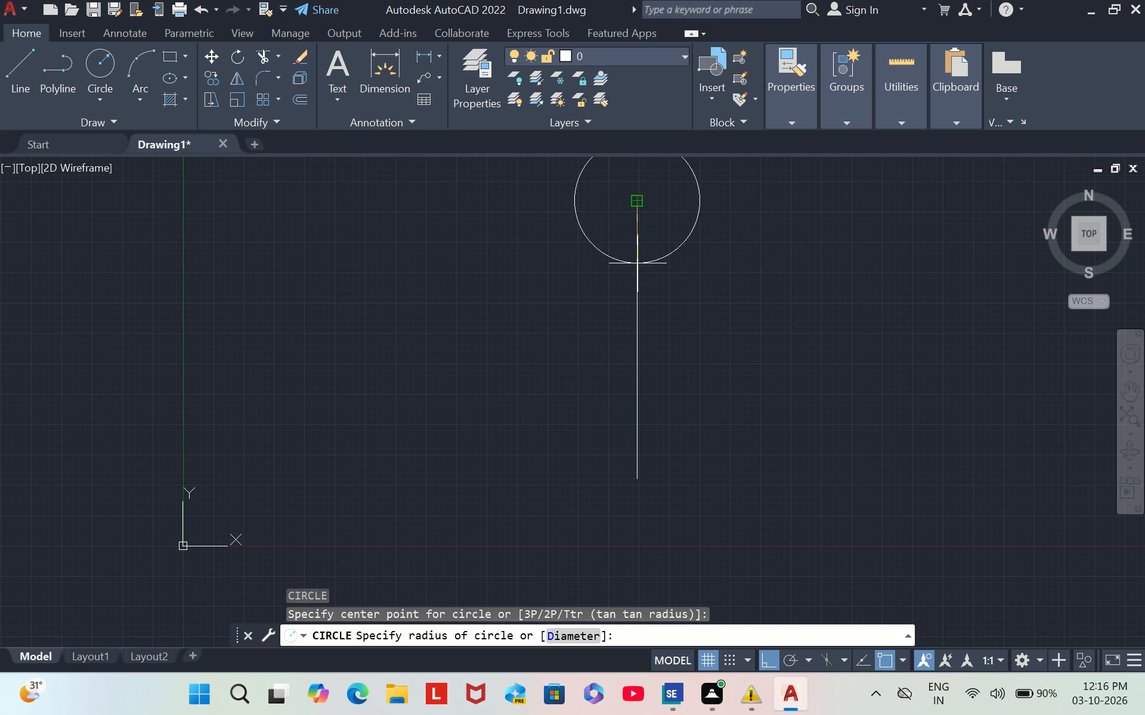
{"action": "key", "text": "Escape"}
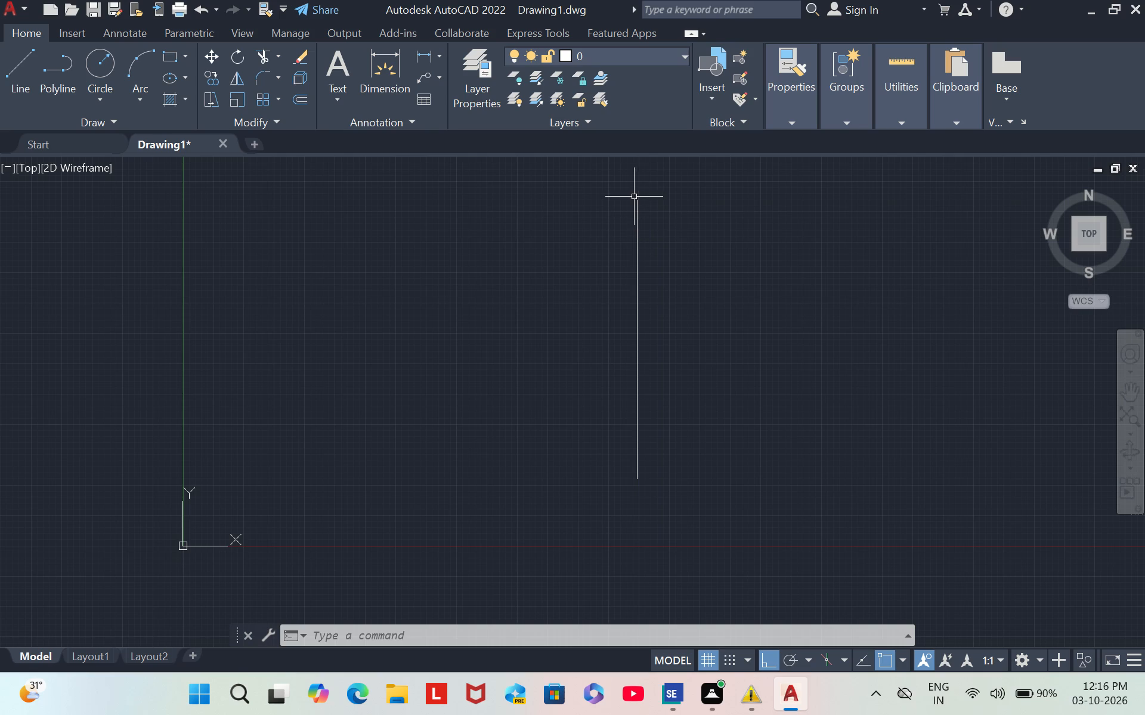
Draw a circle of diameter 80 centred on the upper endpoint of the vertical line.
{"action": "key", "text": "c"}
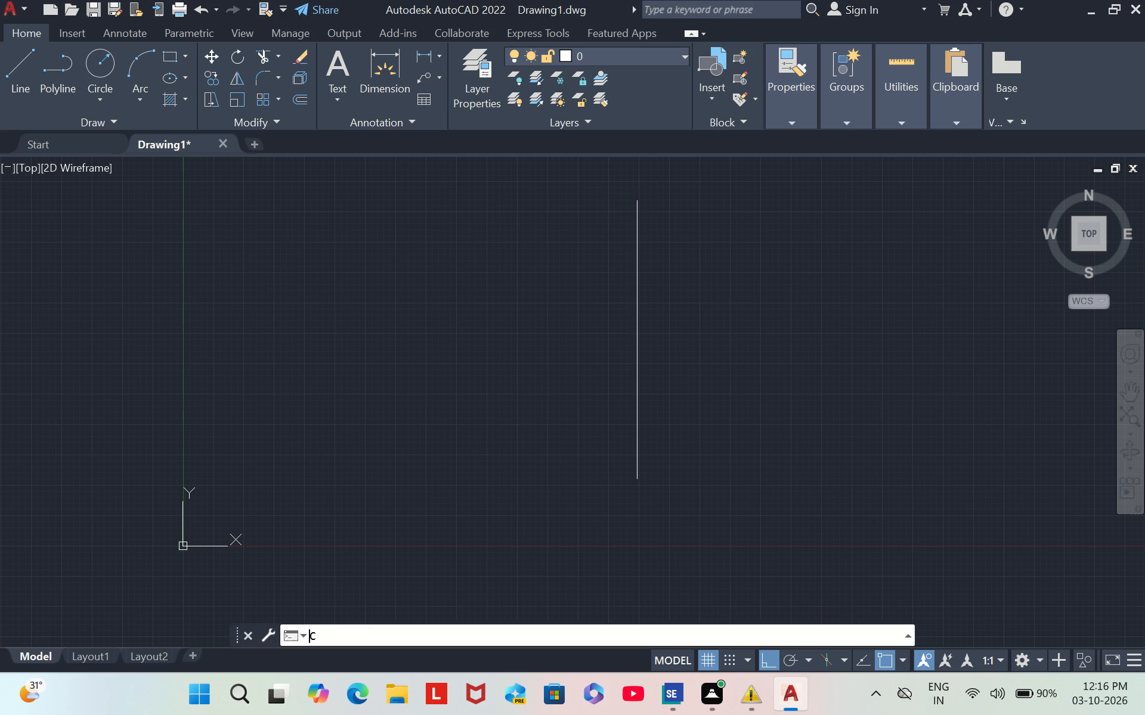
{"action": "key", "text": "Return"}
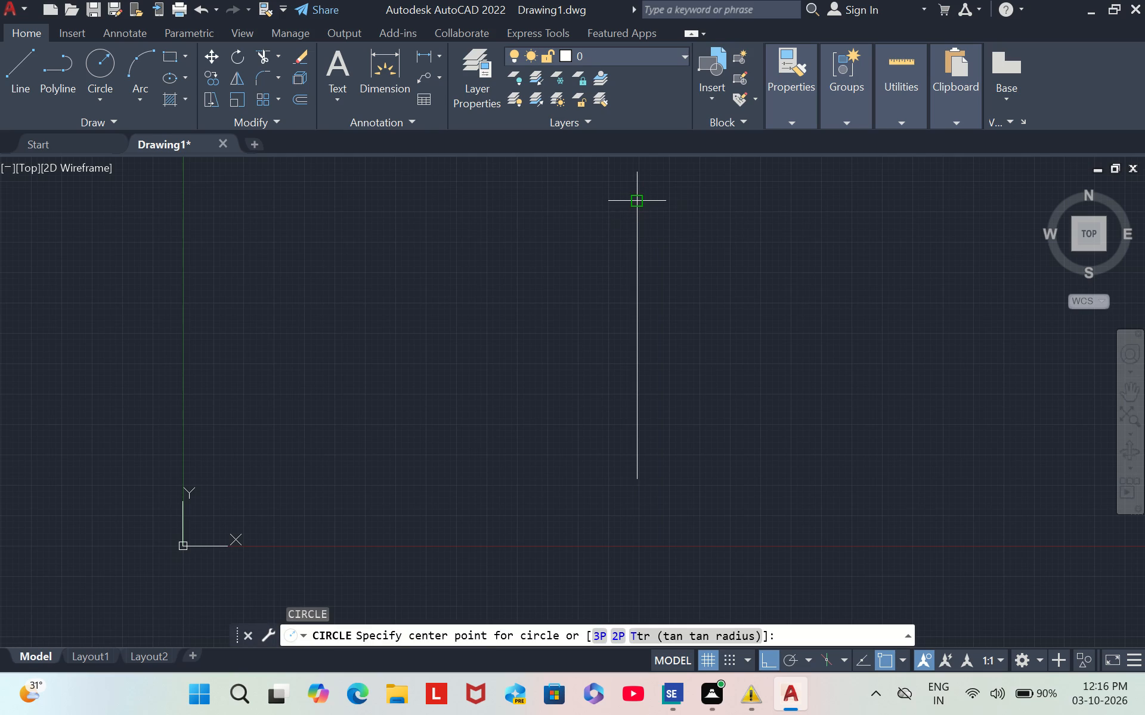
{"action": "left_click", "coordinate": [637, 203]}
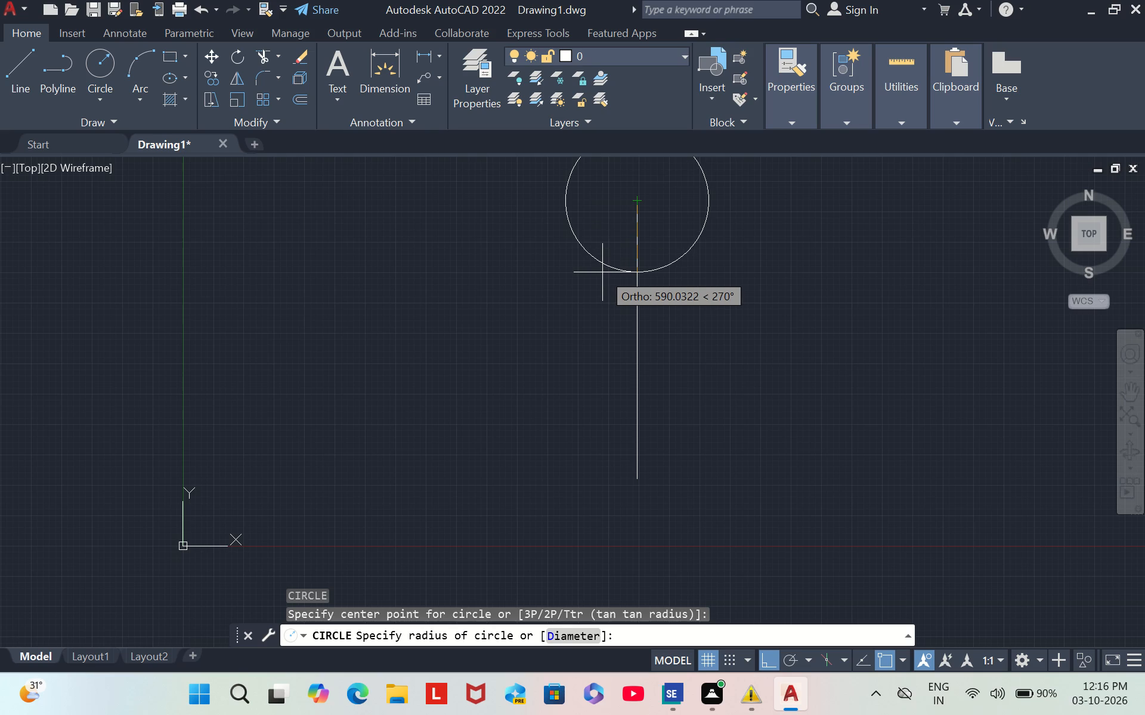
{"action": "key", "text": "d"}
{"action": "key", "text": "Return"}
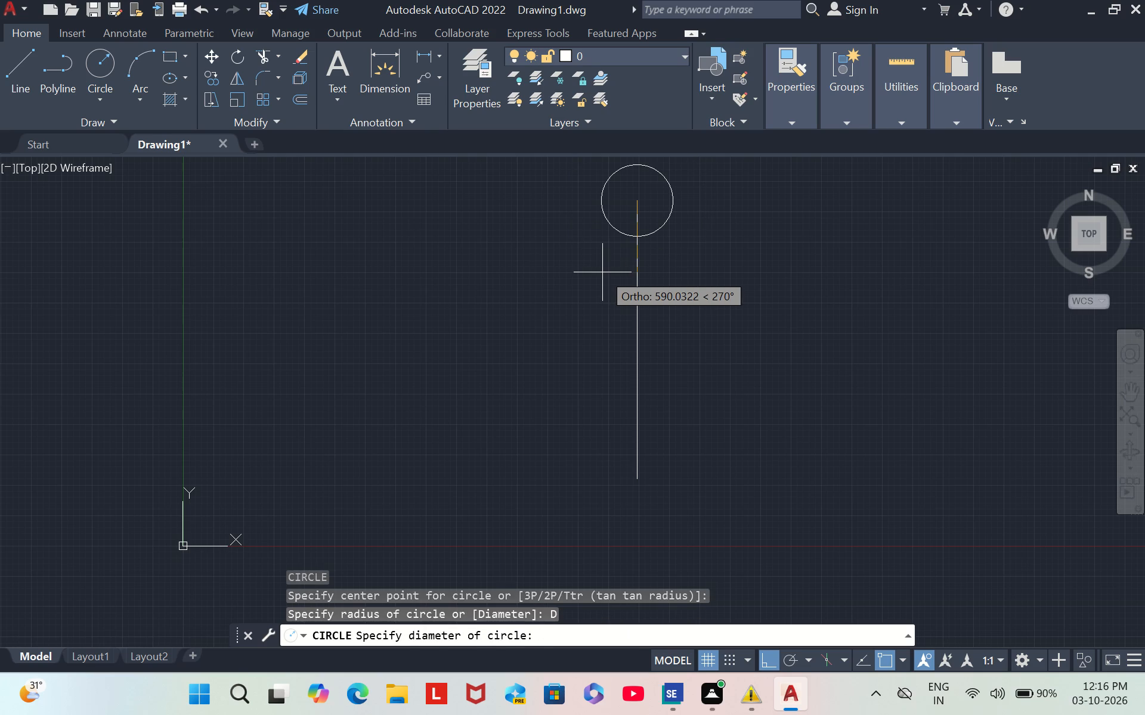
{"action": "type", "text": "80"}
{"action": "left_click", "coordinate": [602, 272]}
{"action": "left_click", "coordinate": [615, 301]}
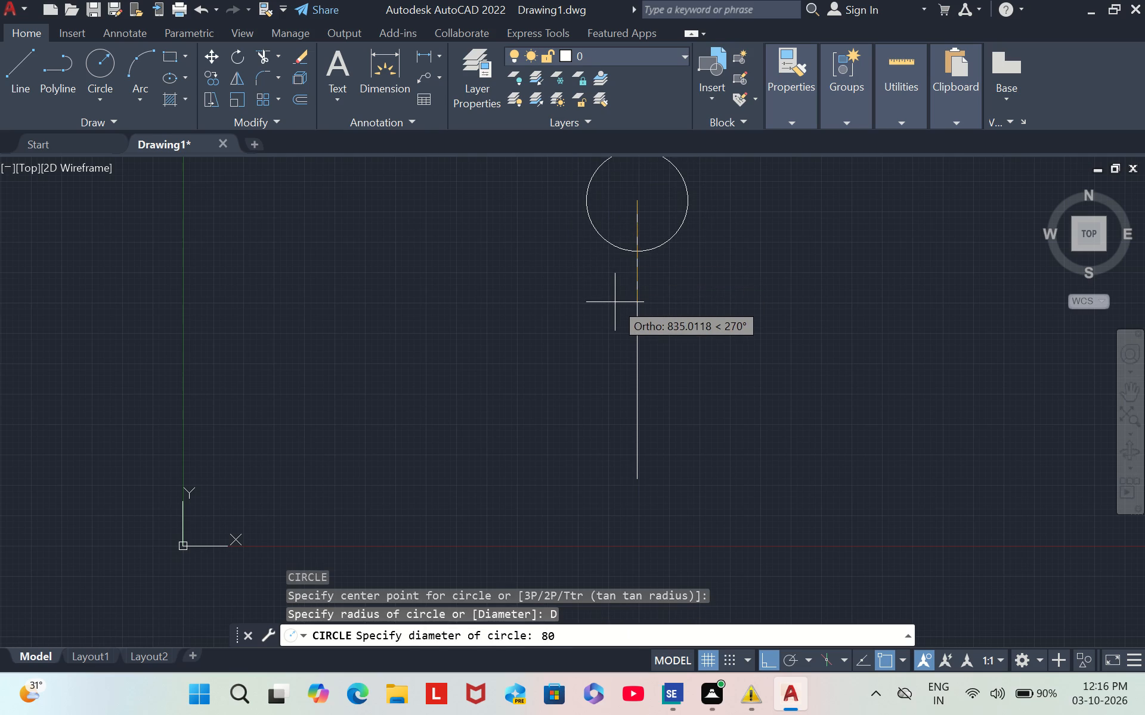
{"action": "scroll", "coordinate": [614, 309], "scroll_direction": "up", "scroll_amount": 1}
{"action": "middle_click", "coordinate": [614, 309]}
{"action": "scroll", "coordinate": [614, 309], "scroll_direction": "down", "scroll_amount": 2}
{"action": "key", "text": "Return"}
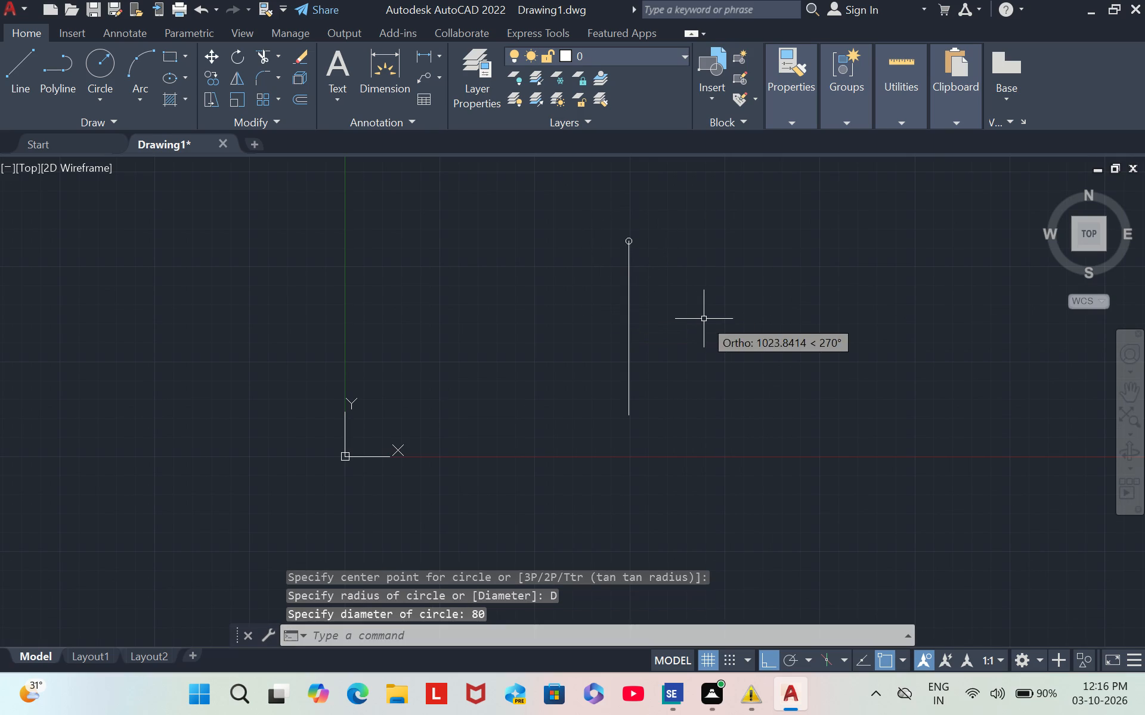
Draw a circle of diameter 60 concentric with the 80-diameter circle at the vertical line's upper endpoint.
{"action": "scroll", "coordinate": [653, 283], "scroll_direction": "up", "scroll_amount": 3}
{"action": "scroll", "coordinate": [652, 284], "scroll_direction": "down", "scroll_amount": 1}
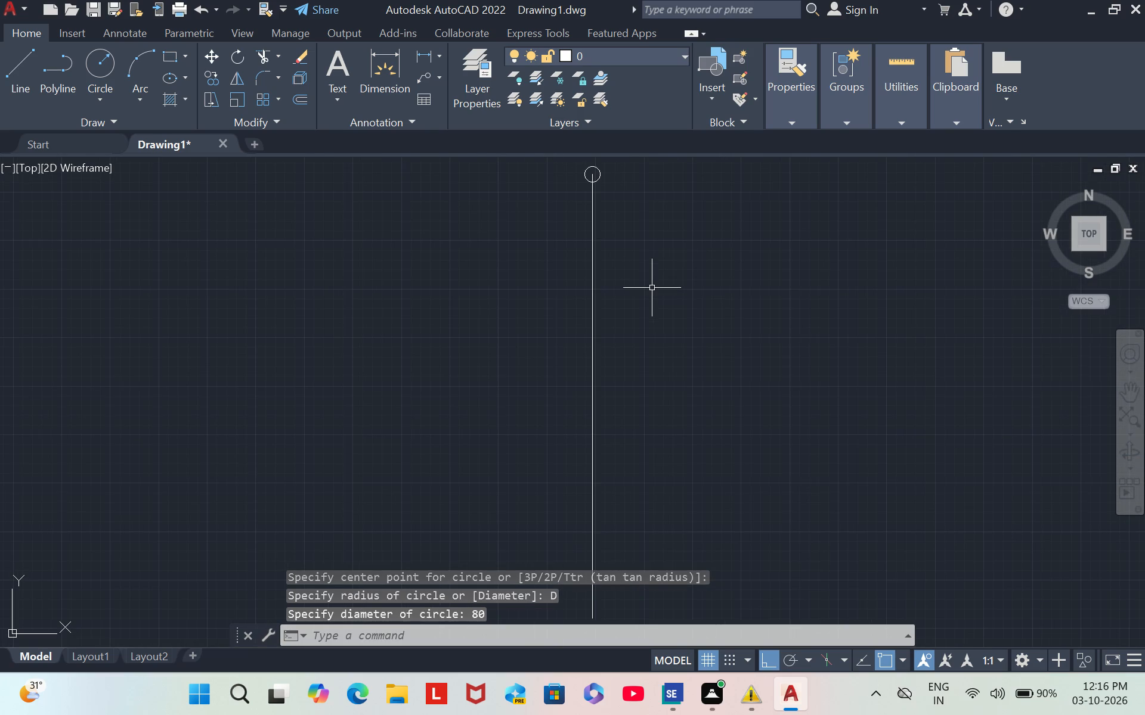
{"action": "scroll", "coordinate": [640, 135], "scroll_direction": "down", "scroll_amount": 3}
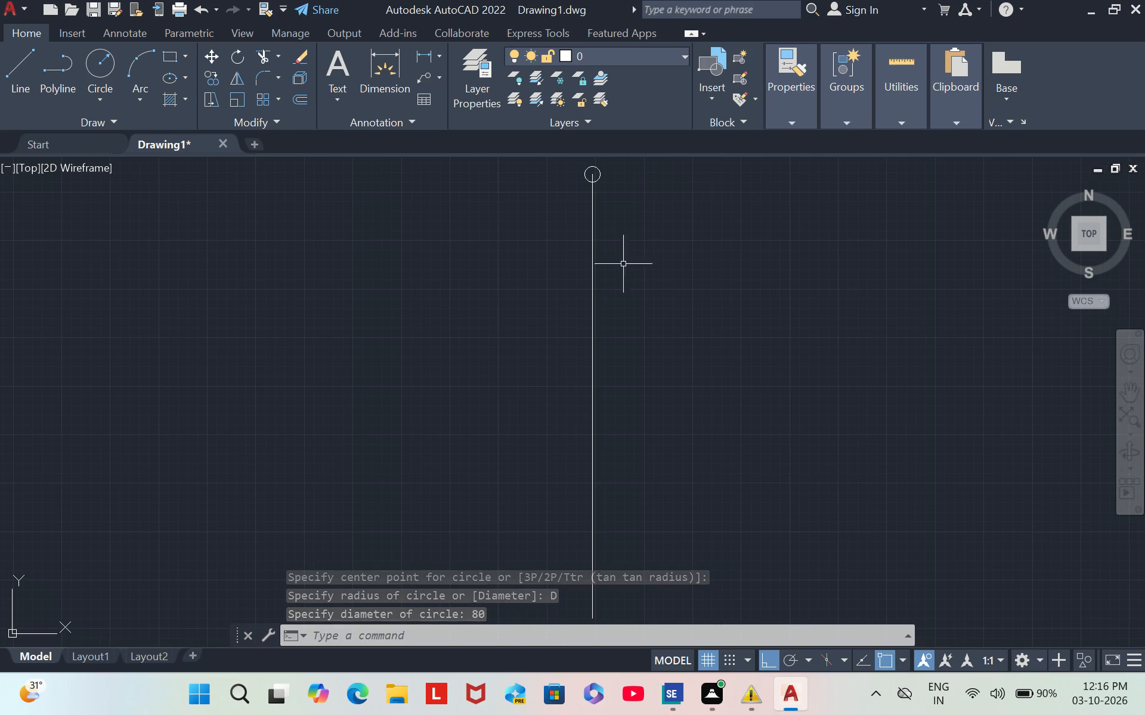
{"action": "left_click", "coordinate": [1134, 394]}
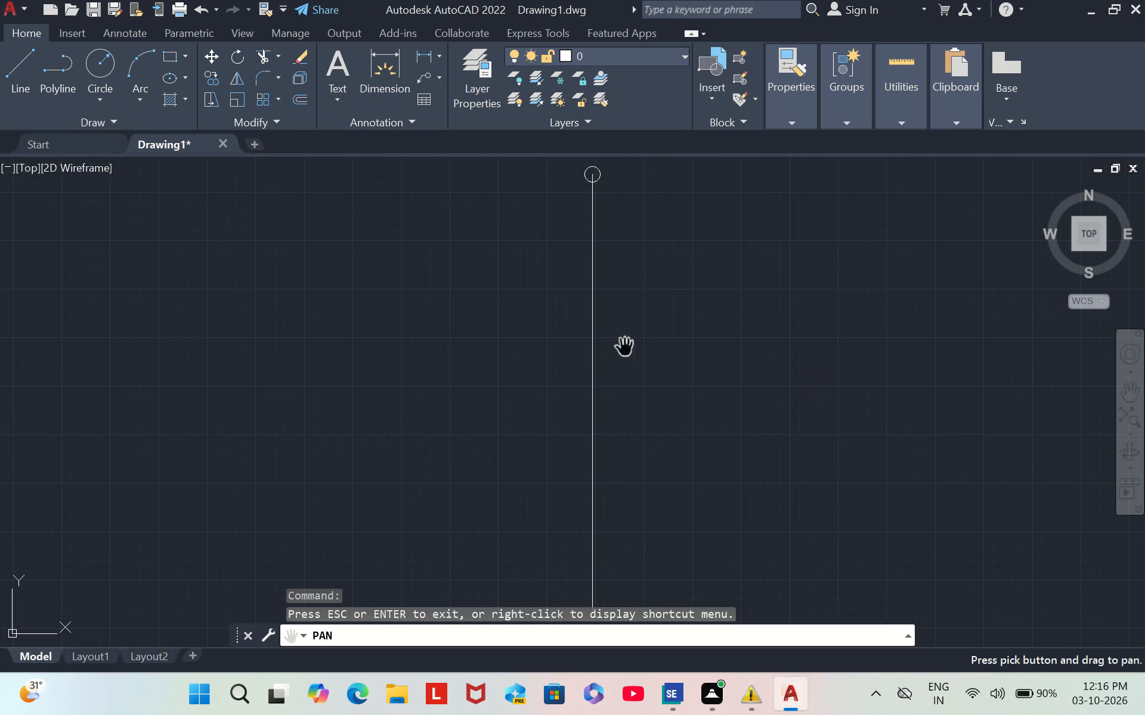
{"action": "left_click_drag", "start_coordinate": [595, 281], "coordinate": [657, 533]}
{"action": "scroll", "coordinate": [654, 383], "scroll_direction": "up", "scroll_amount": 2}
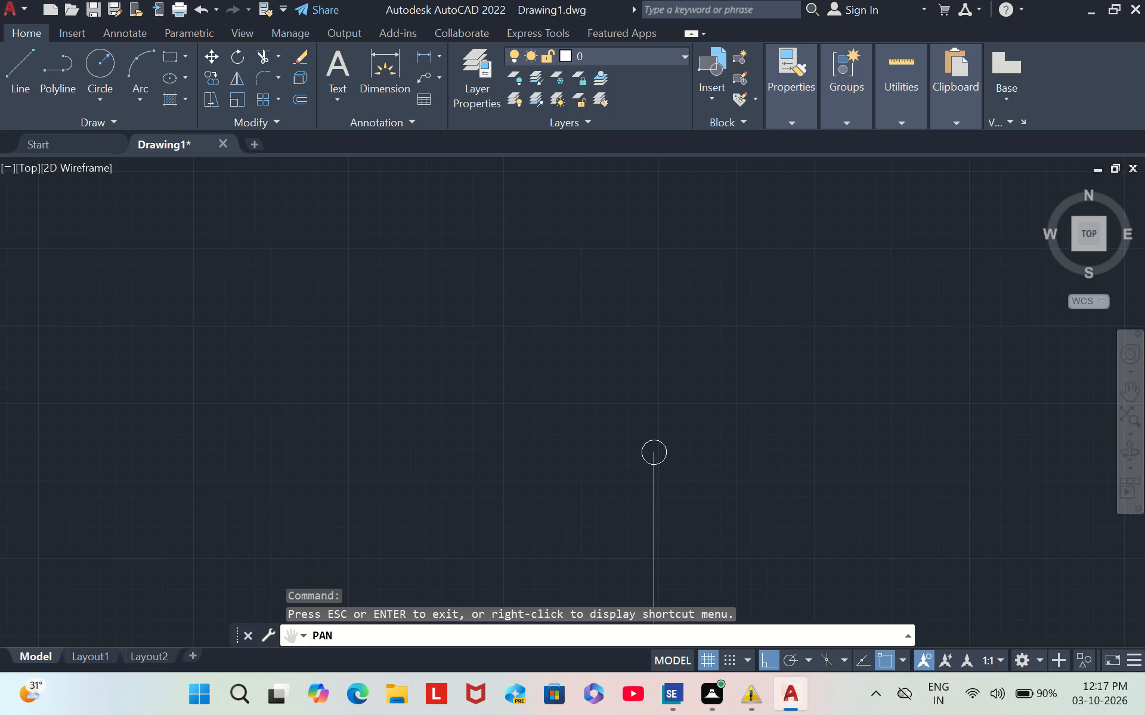
{"action": "scroll", "coordinate": [654, 383], "scroll_direction": "down", "scroll_amount": 3}
{"action": "scroll", "coordinate": [654, 383], "scroll_direction": "up", "scroll_amount": 3}
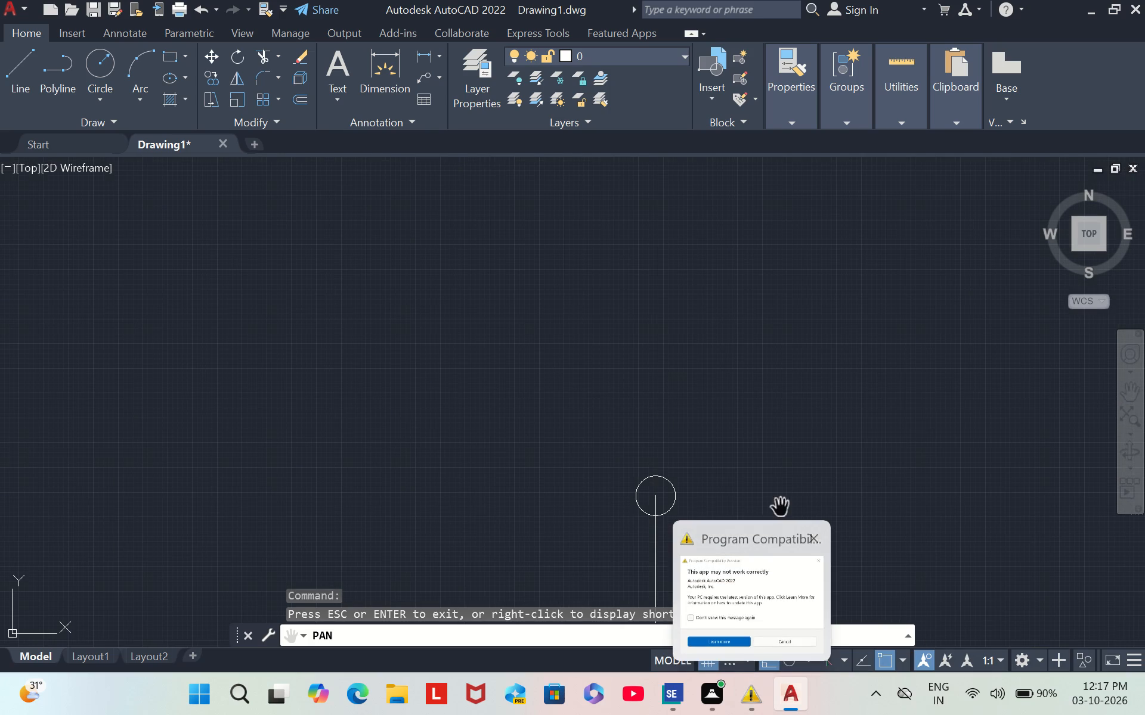
{"action": "left_click_drag", "start_coordinate": [766, 394], "coordinate": [699, 271]}
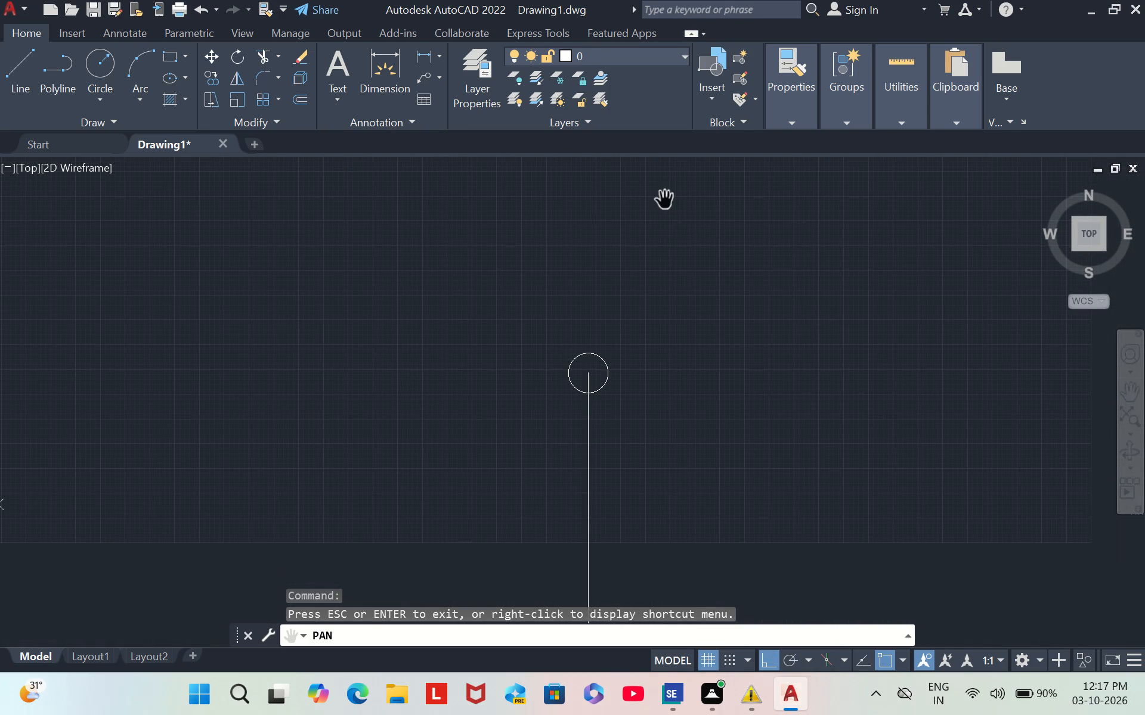
{"action": "left_click_drag", "start_coordinate": [748, 474], "coordinate": [745, 377]}
{"action": "key", "text": "Escape"}
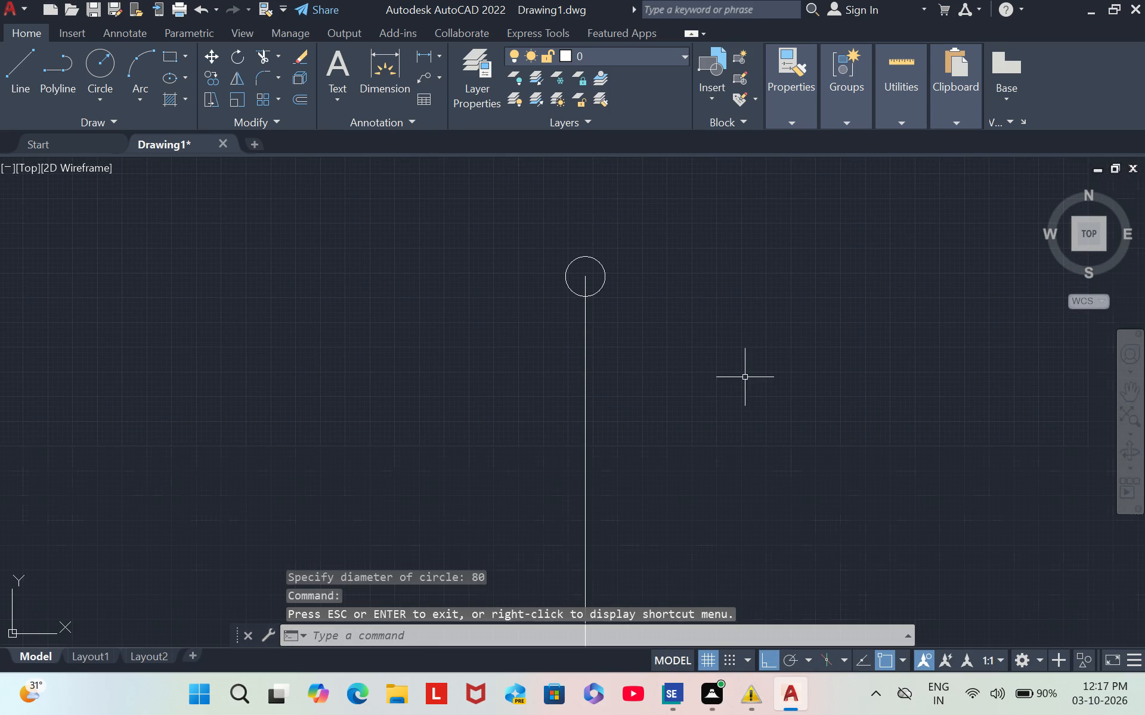
{"action": "key", "text": "Escape"}
{"action": "scroll", "coordinate": [654, 287], "scroll_direction": "up", "scroll_amount": 2}
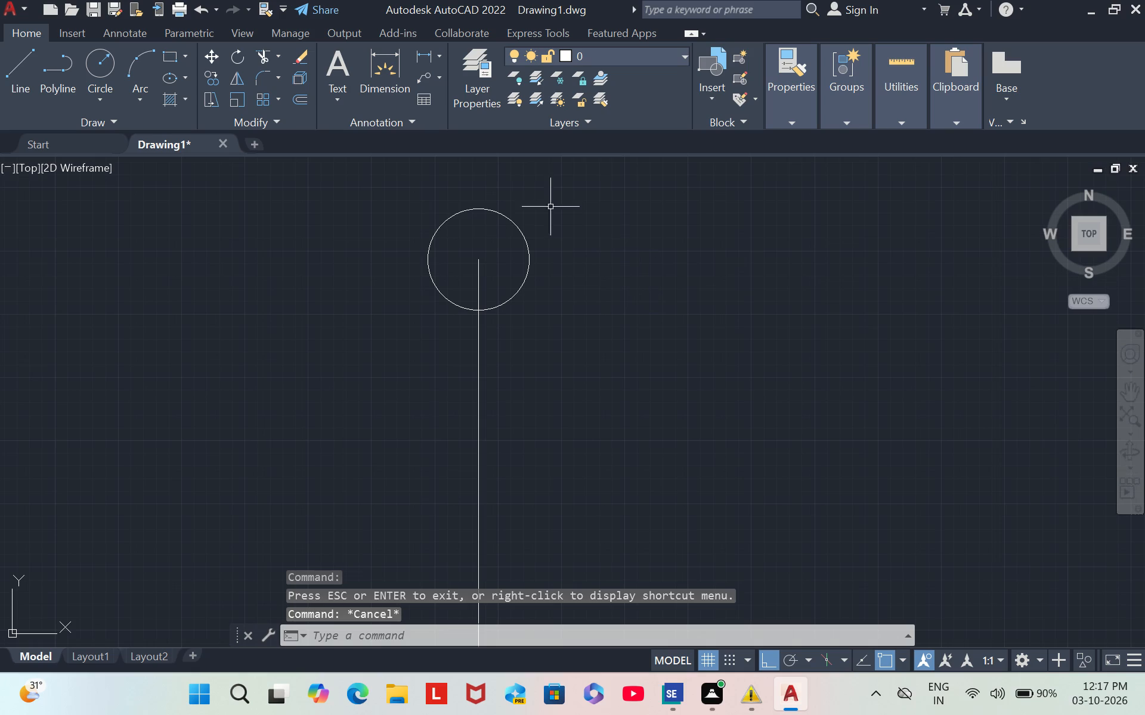
{"action": "scroll", "coordinate": [358, 214], "scroll_direction": "up", "scroll_amount": 2}
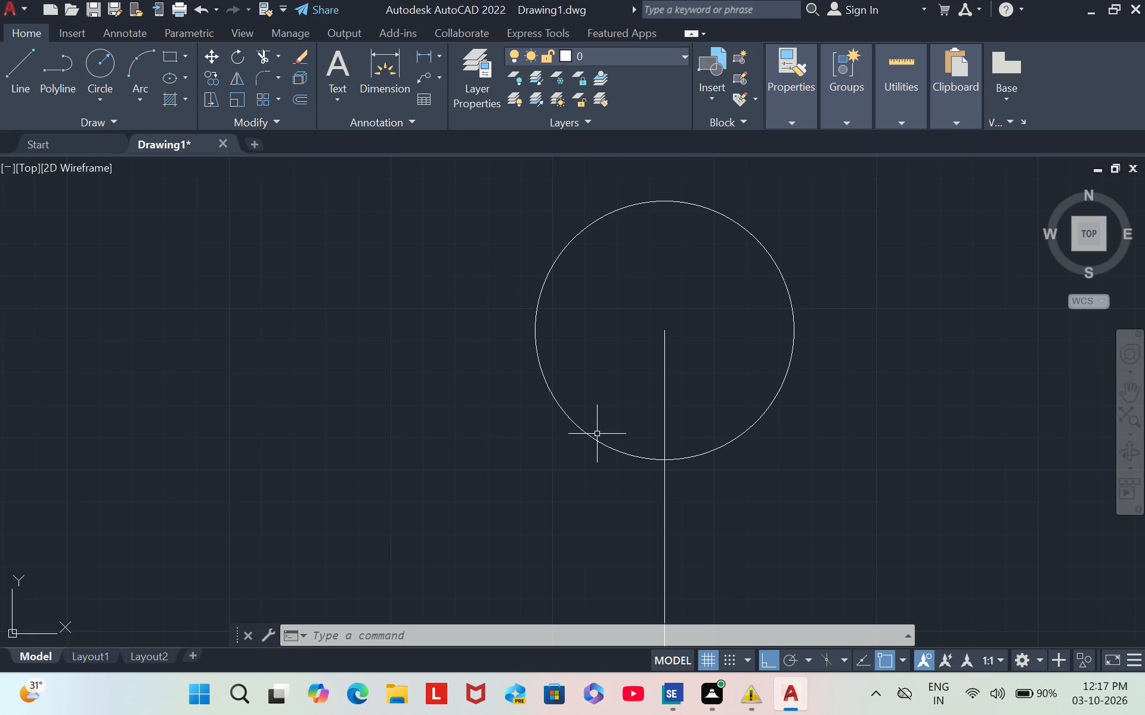
{"action": "key", "text": "c"}
{"action": "key", "text": "Return"}
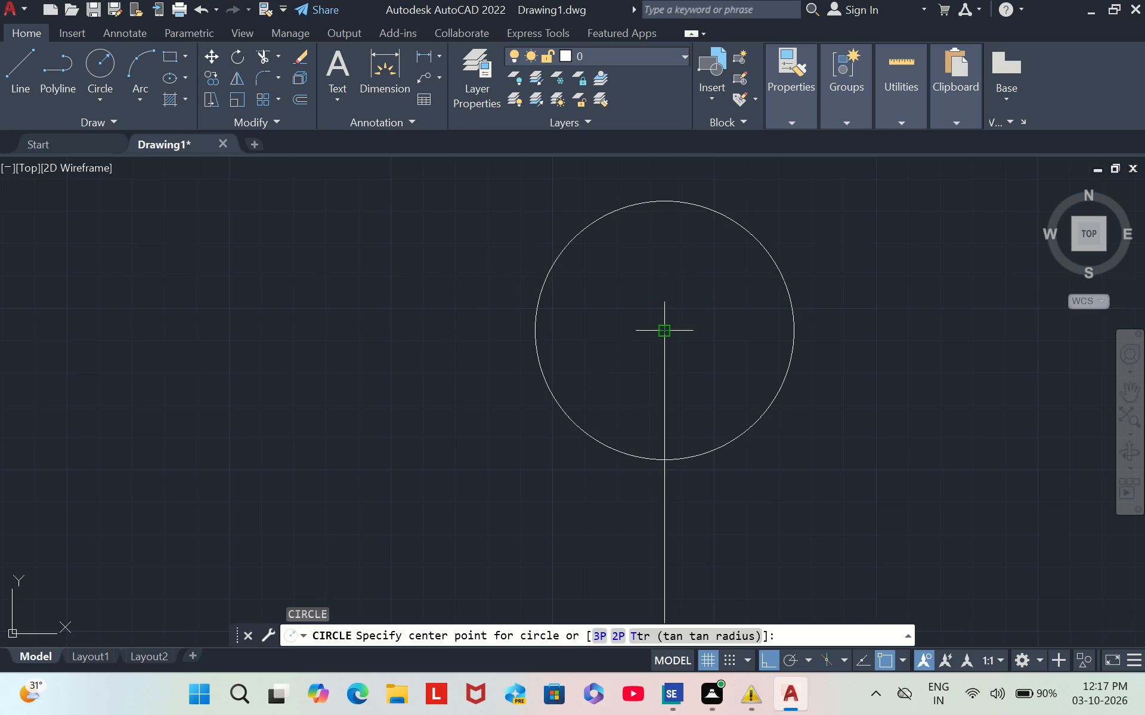
{"action": "left_click", "coordinate": [661, 328]}
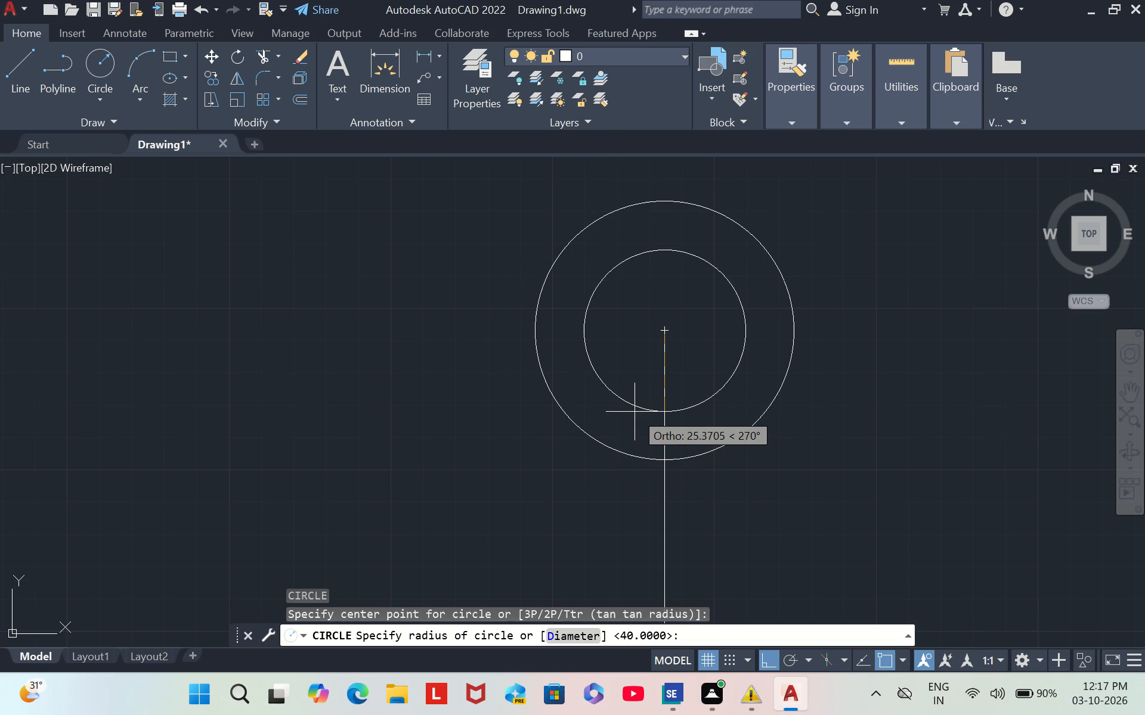
{"action": "key", "text": "d"}
{"action": "key", "text": "Return"}
{"action": "key", "text": "6"}
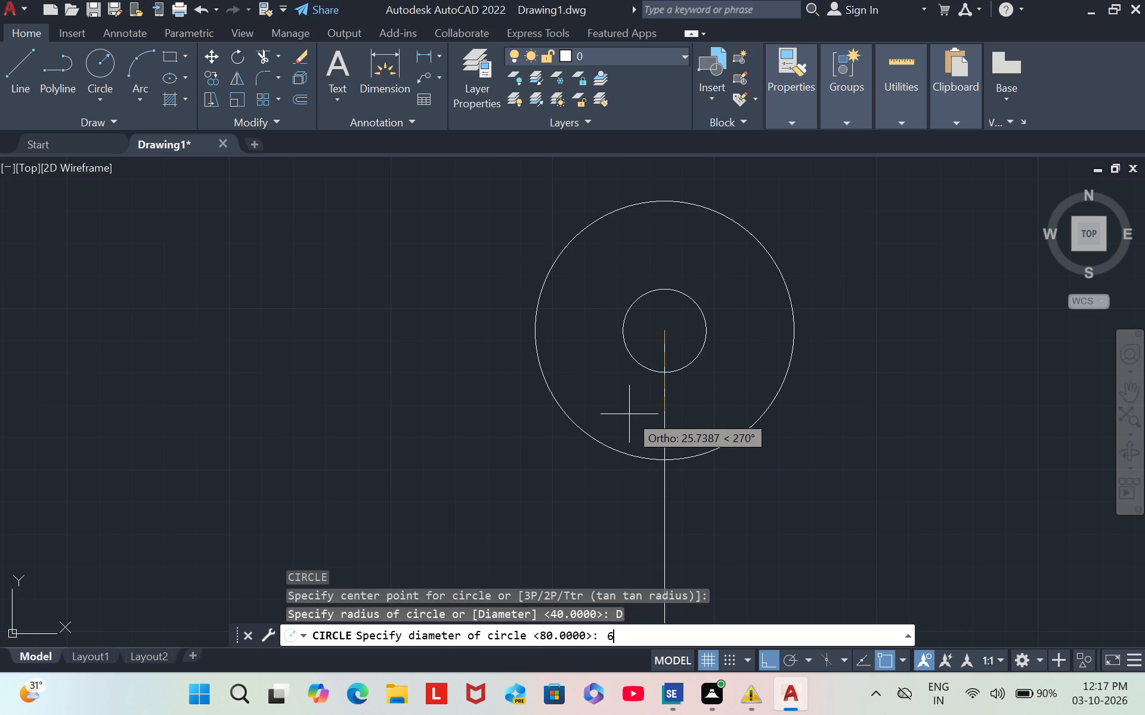
{"action": "key", "text": "0"}
{"action": "key", "text": "Return"}
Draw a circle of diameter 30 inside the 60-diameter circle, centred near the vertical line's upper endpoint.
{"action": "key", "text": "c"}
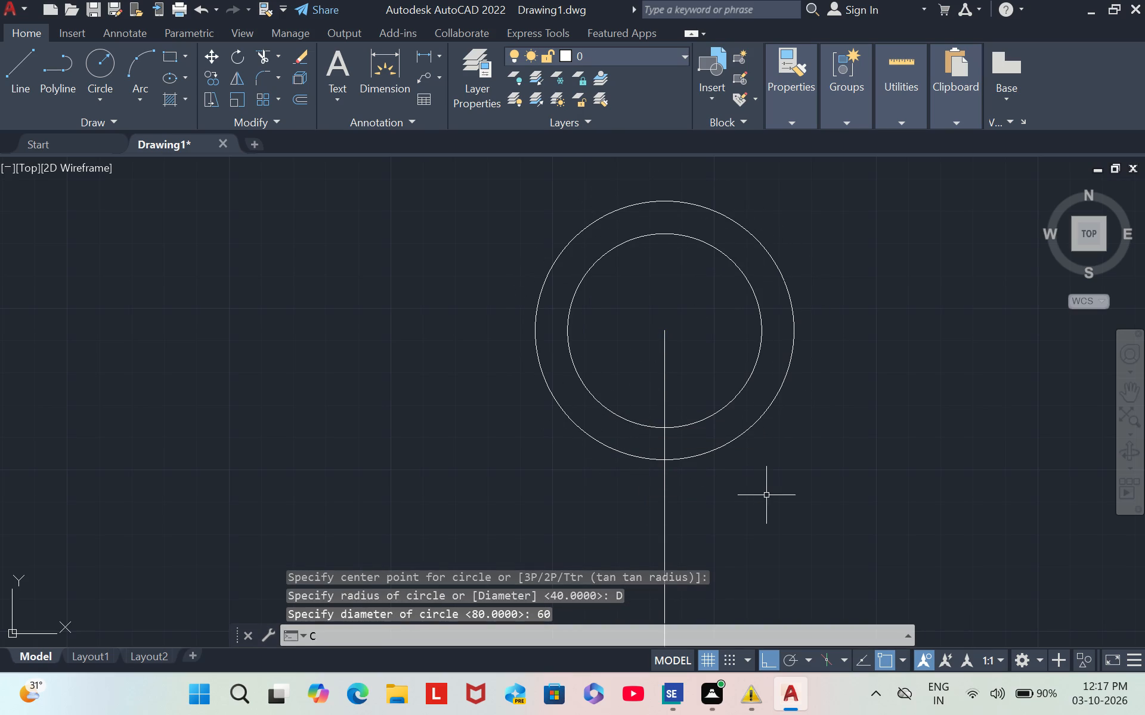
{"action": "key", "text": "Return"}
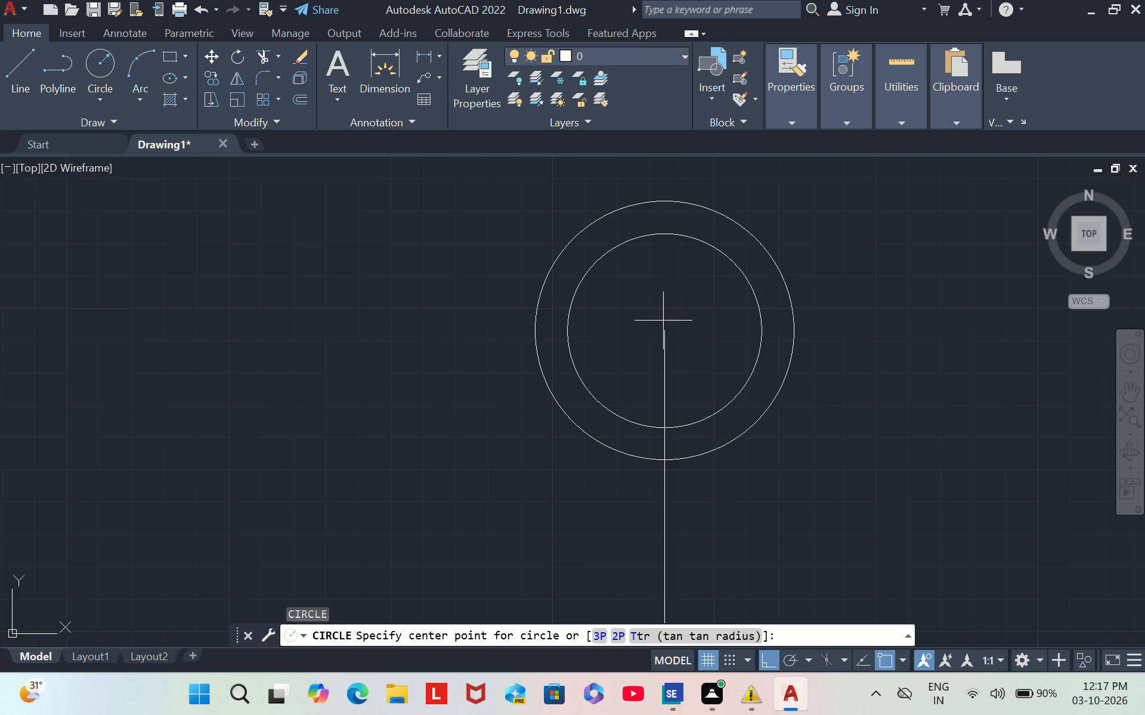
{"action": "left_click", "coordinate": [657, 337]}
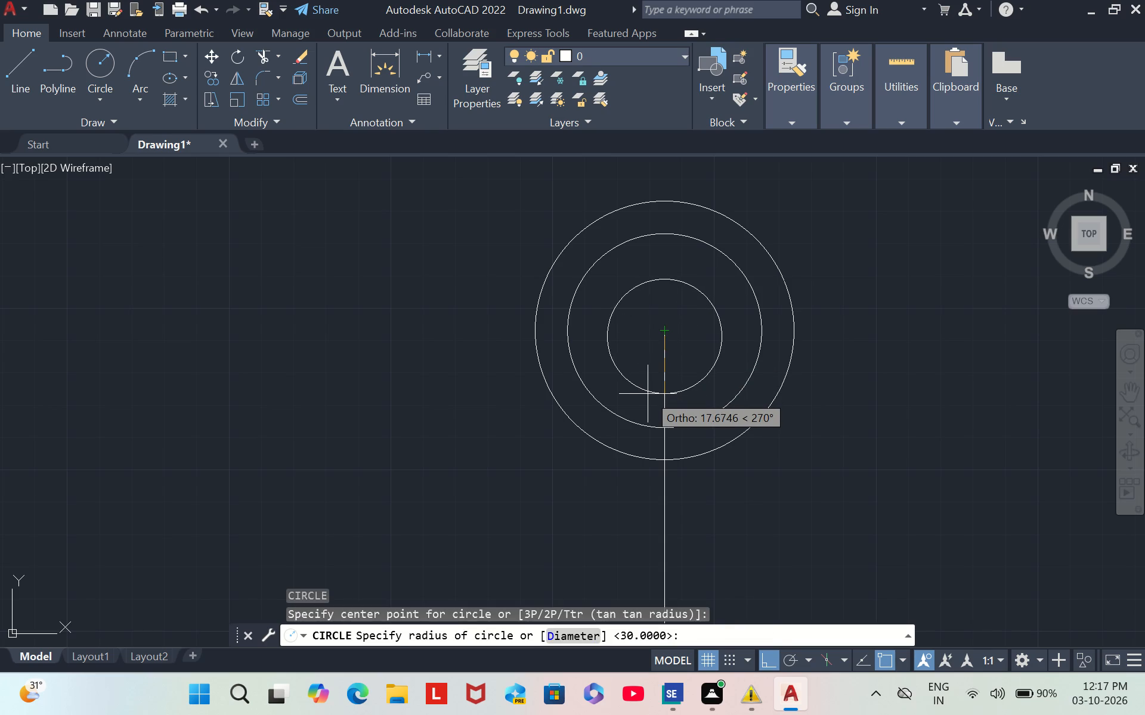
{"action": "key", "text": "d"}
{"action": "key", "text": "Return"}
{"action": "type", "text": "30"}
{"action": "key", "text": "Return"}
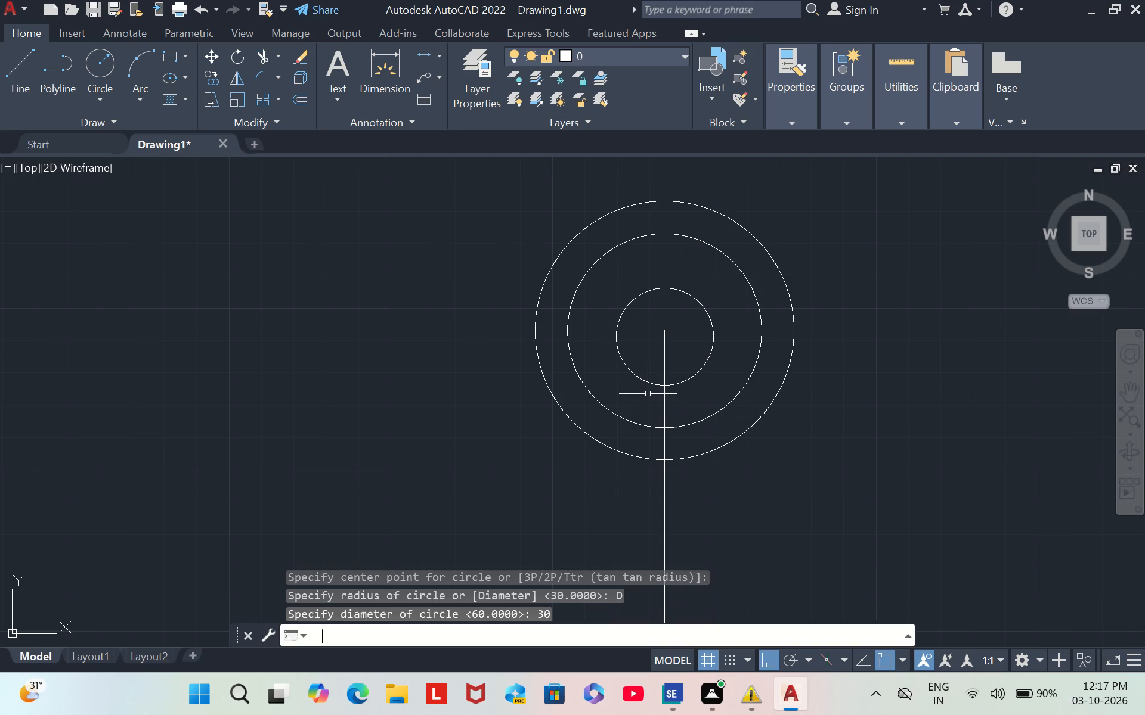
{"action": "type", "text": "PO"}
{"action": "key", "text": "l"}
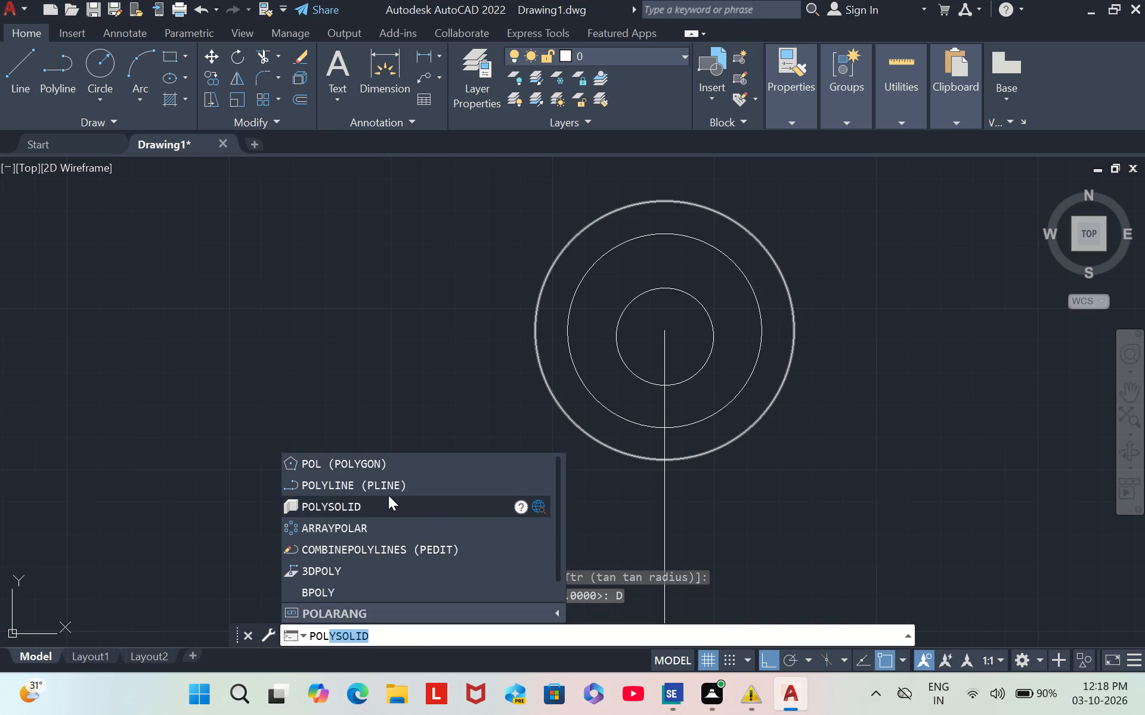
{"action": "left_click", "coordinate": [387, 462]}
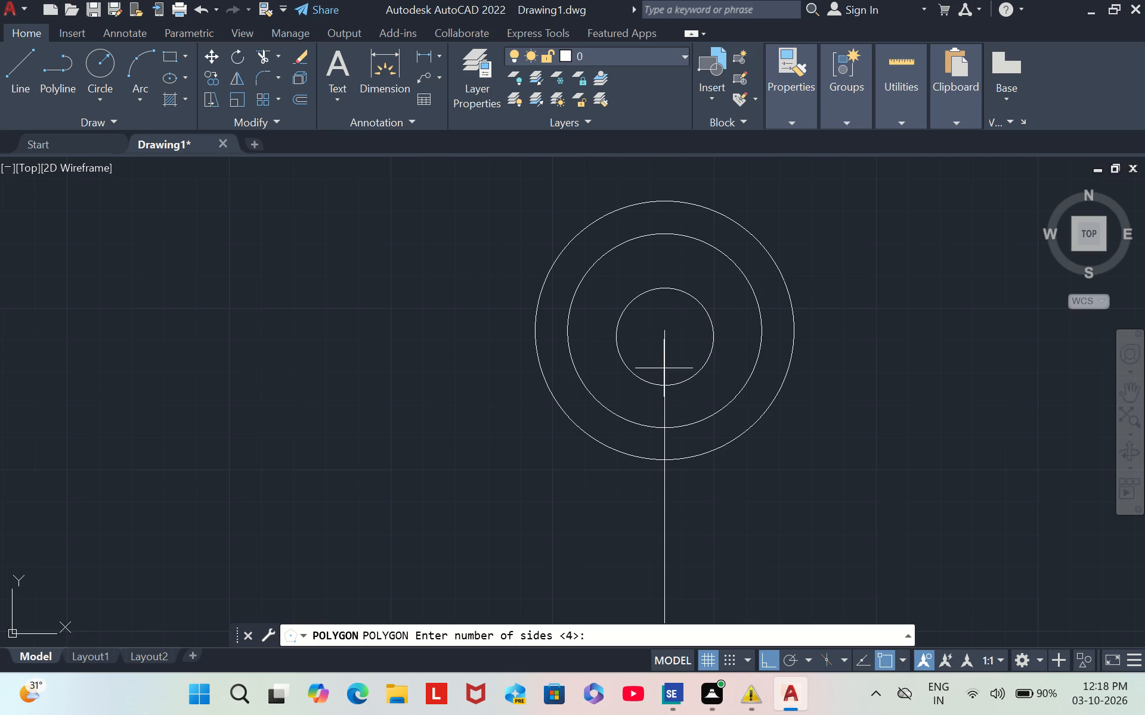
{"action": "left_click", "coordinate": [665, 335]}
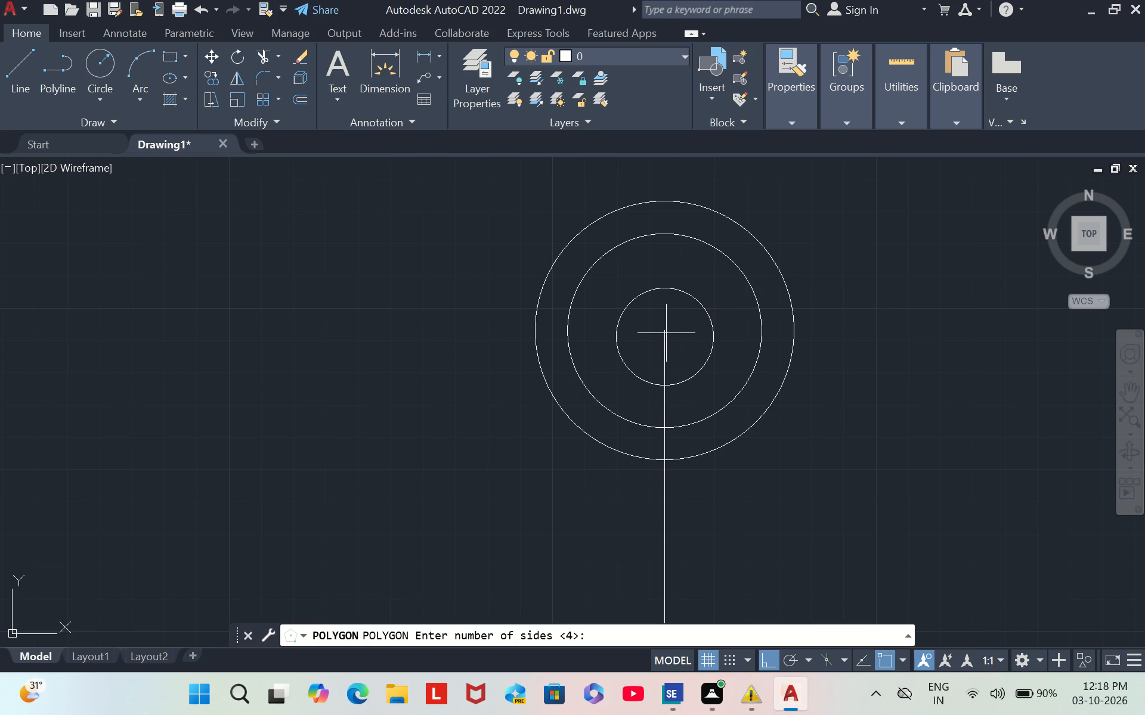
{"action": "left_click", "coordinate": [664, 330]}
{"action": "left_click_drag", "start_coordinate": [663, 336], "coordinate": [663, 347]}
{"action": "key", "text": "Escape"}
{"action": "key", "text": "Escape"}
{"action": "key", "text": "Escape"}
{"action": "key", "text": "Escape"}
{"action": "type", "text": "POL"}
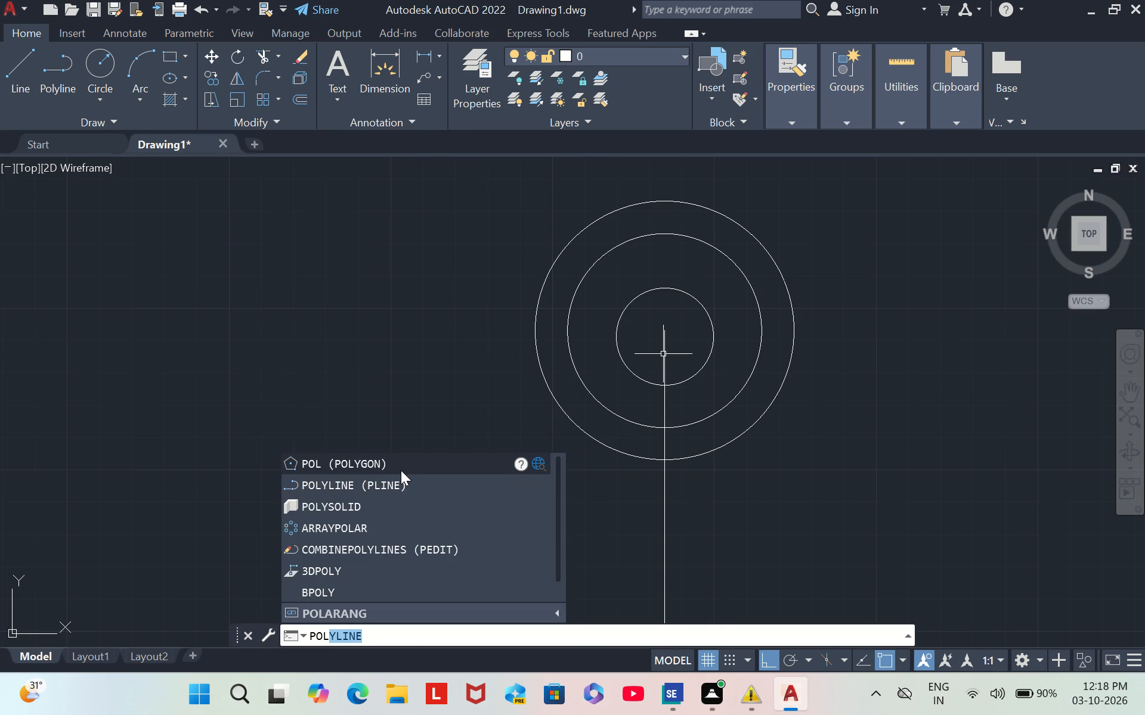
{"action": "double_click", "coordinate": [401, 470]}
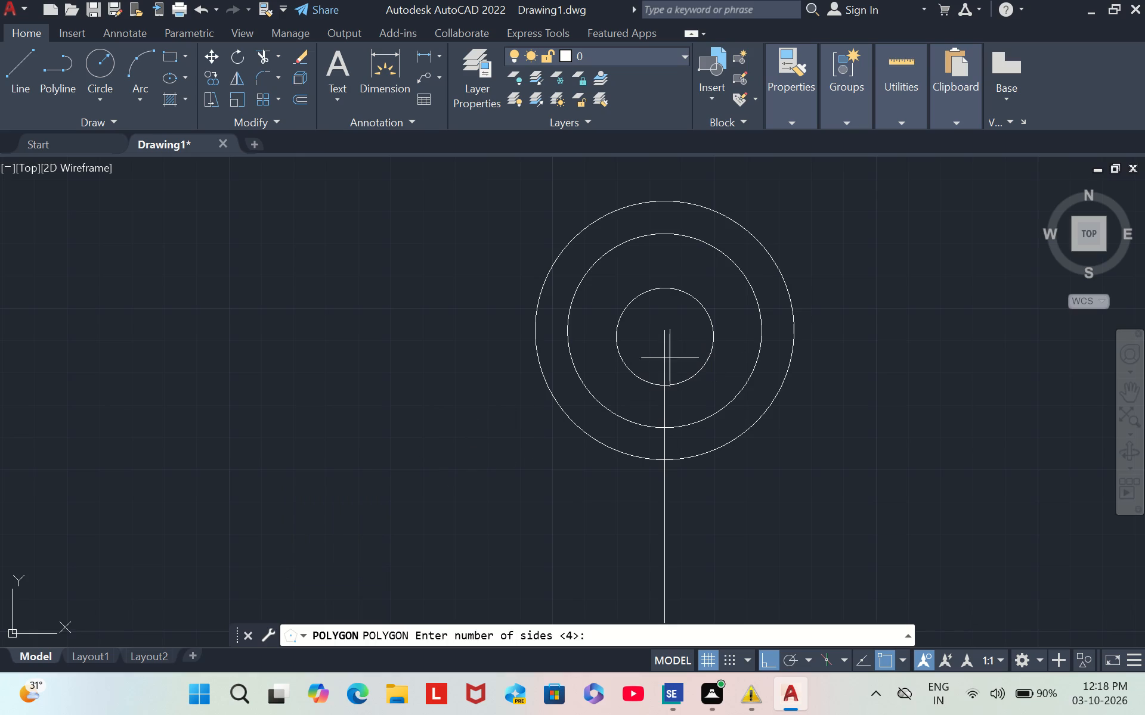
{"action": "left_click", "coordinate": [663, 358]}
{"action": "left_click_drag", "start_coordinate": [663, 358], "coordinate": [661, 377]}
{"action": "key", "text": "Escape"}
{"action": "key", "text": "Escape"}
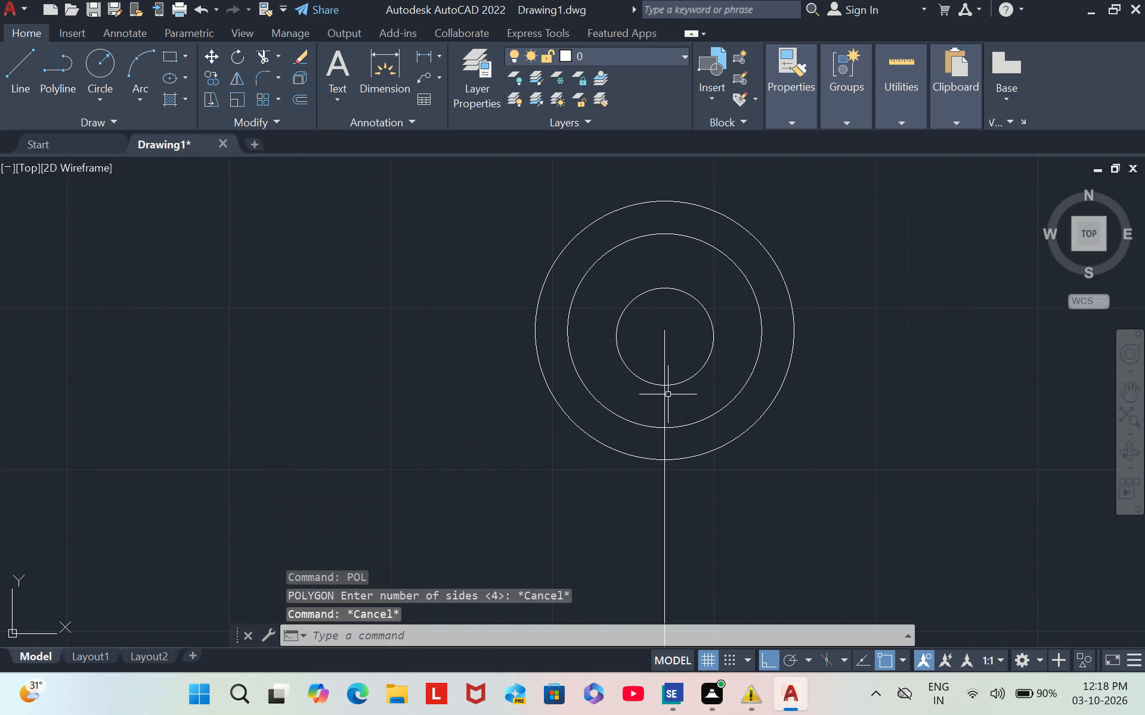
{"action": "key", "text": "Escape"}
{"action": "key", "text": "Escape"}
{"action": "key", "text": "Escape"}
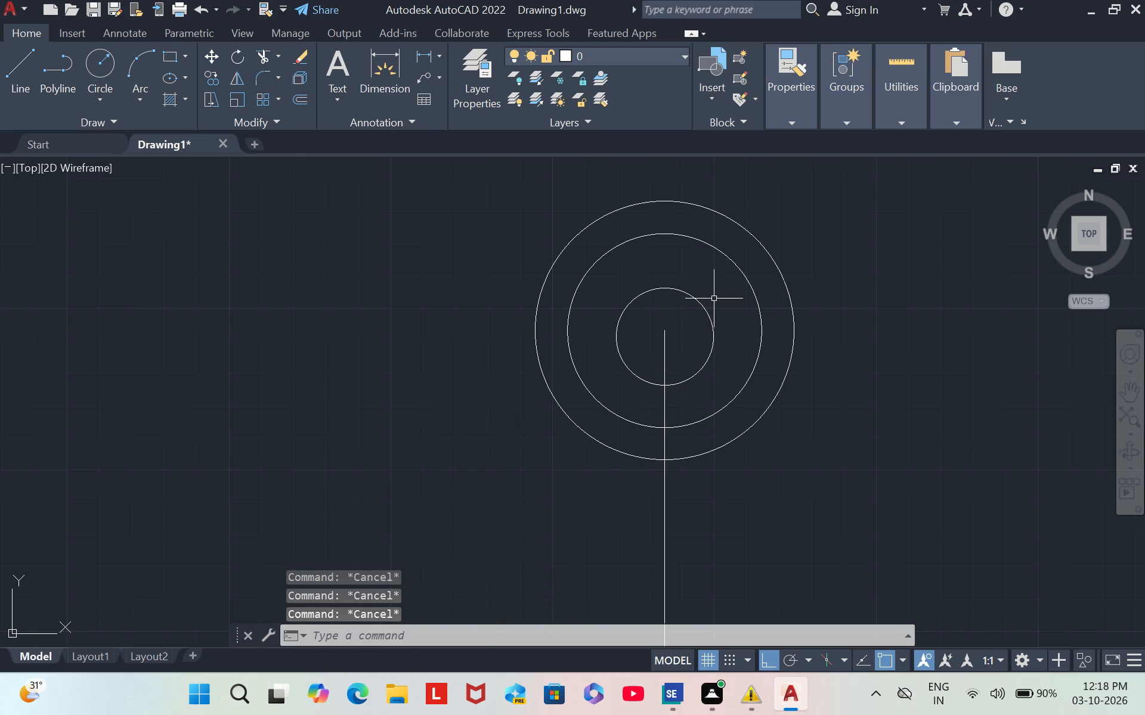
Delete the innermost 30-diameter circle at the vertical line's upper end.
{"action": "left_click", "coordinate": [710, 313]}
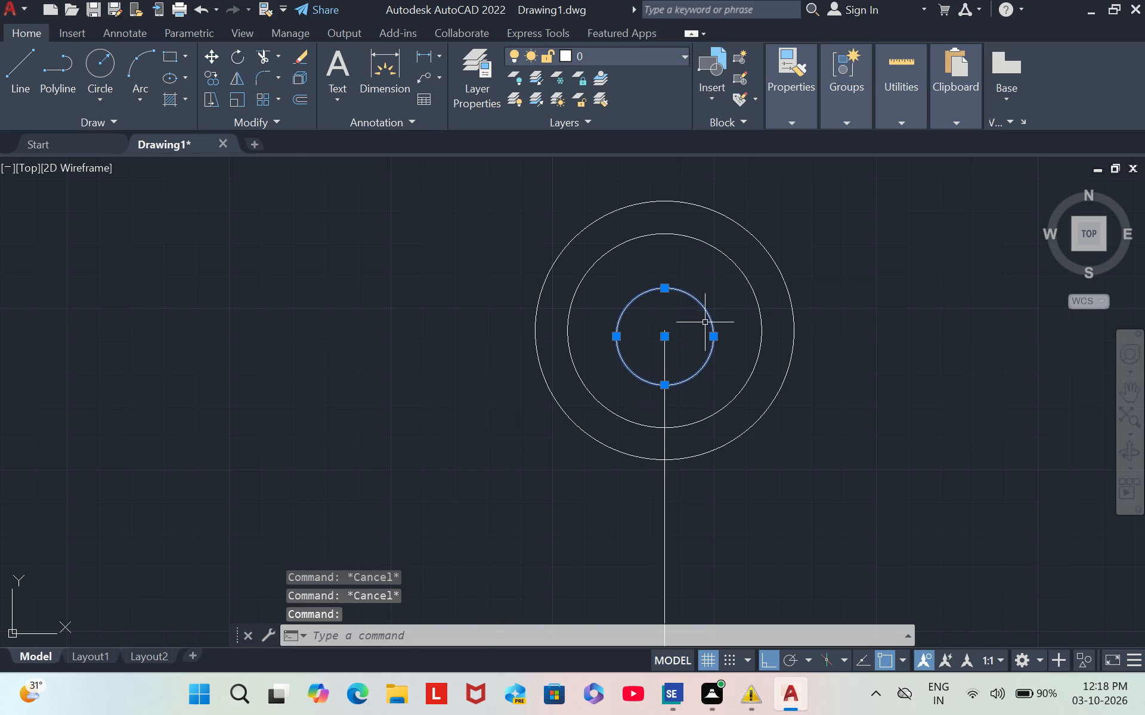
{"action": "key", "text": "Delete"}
Draw a separate circle of diameter 30 in the empty area to the left of the concentric circles.
{"action": "key", "text": "c"}
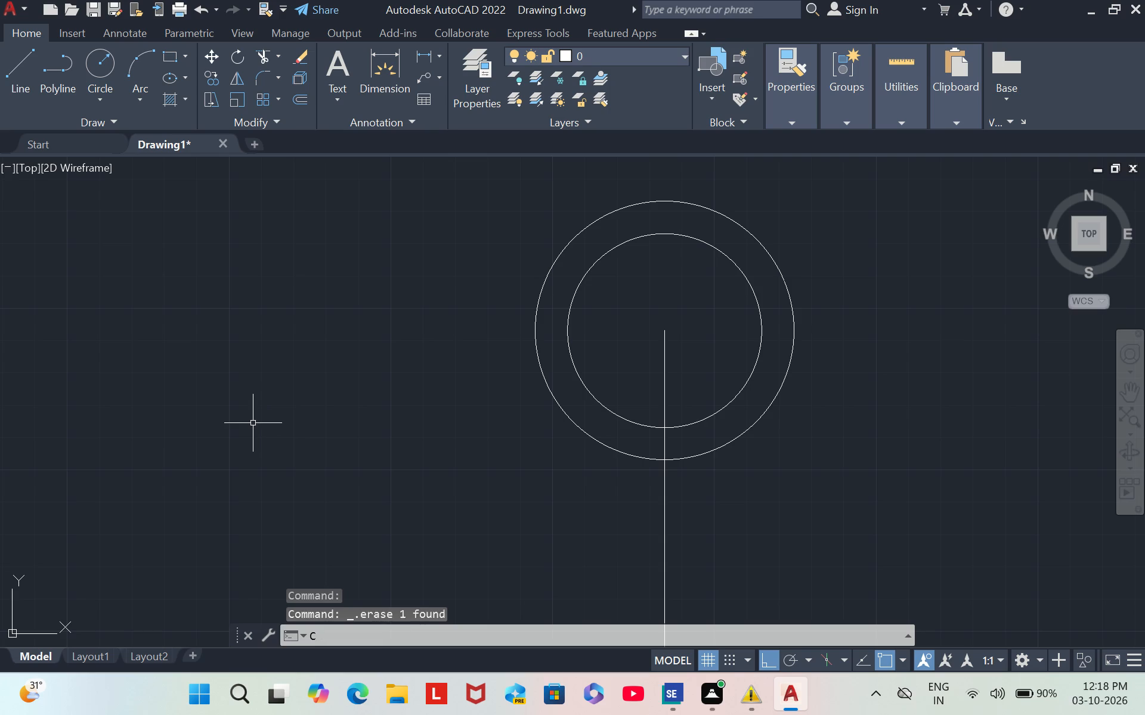
{"action": "key", "text": "Return"}
{"action": "left_click", "coordinate": [272, 390]}
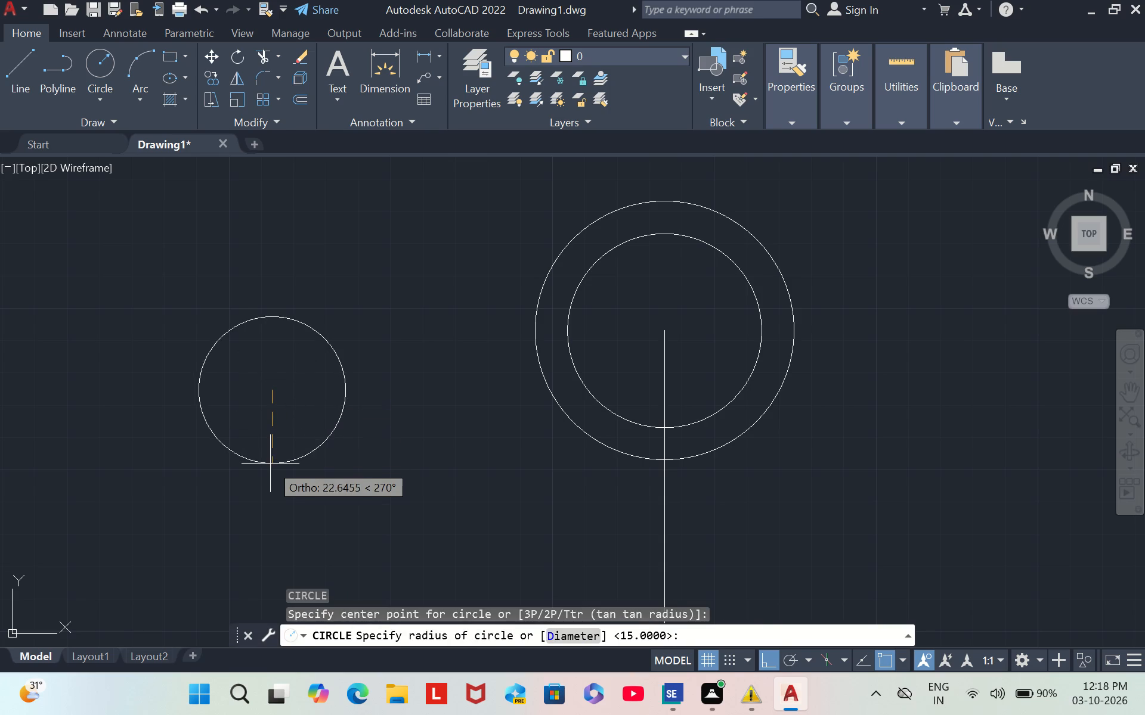
{"action": "key", "text": "d"}
{"action": "key", "text": "Return"}
{"action": "key", "text": "3"}
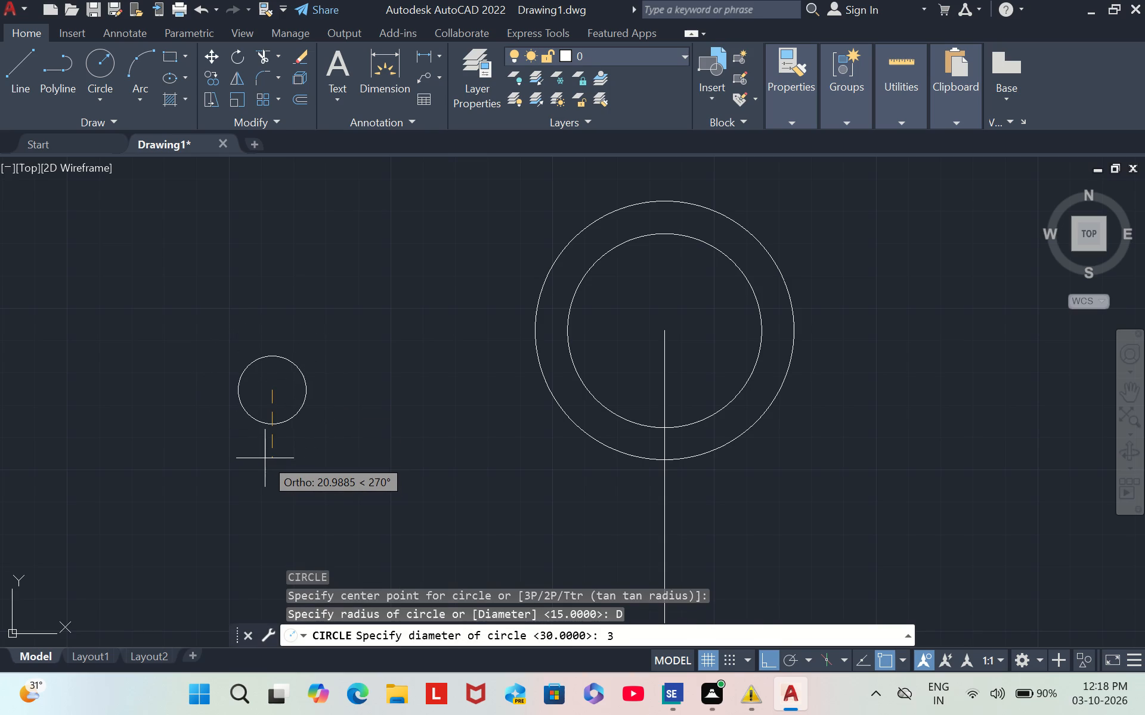
{"action": "key", "text": "0"}
{"action": "key", "text": "Return"}
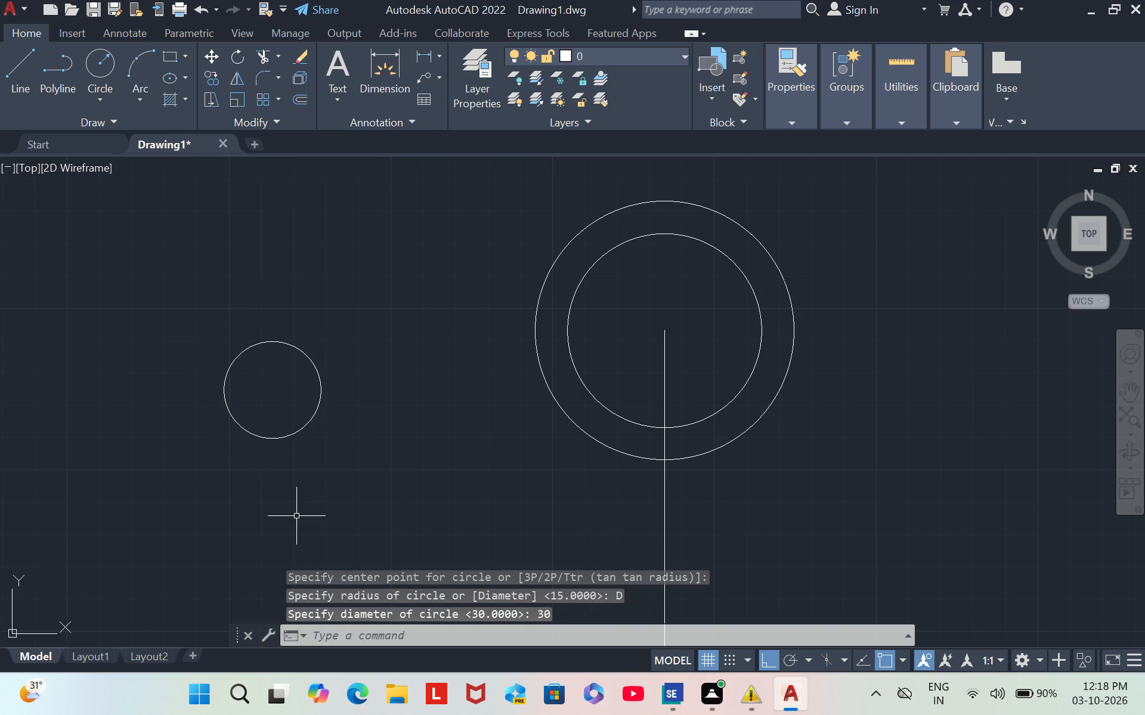
Draw a 6-sided polygon centred on the separate 30-diameter circle and circumscribed about it, with horizontal upper and lower sides.
{"action": "type", "text": "POL"}
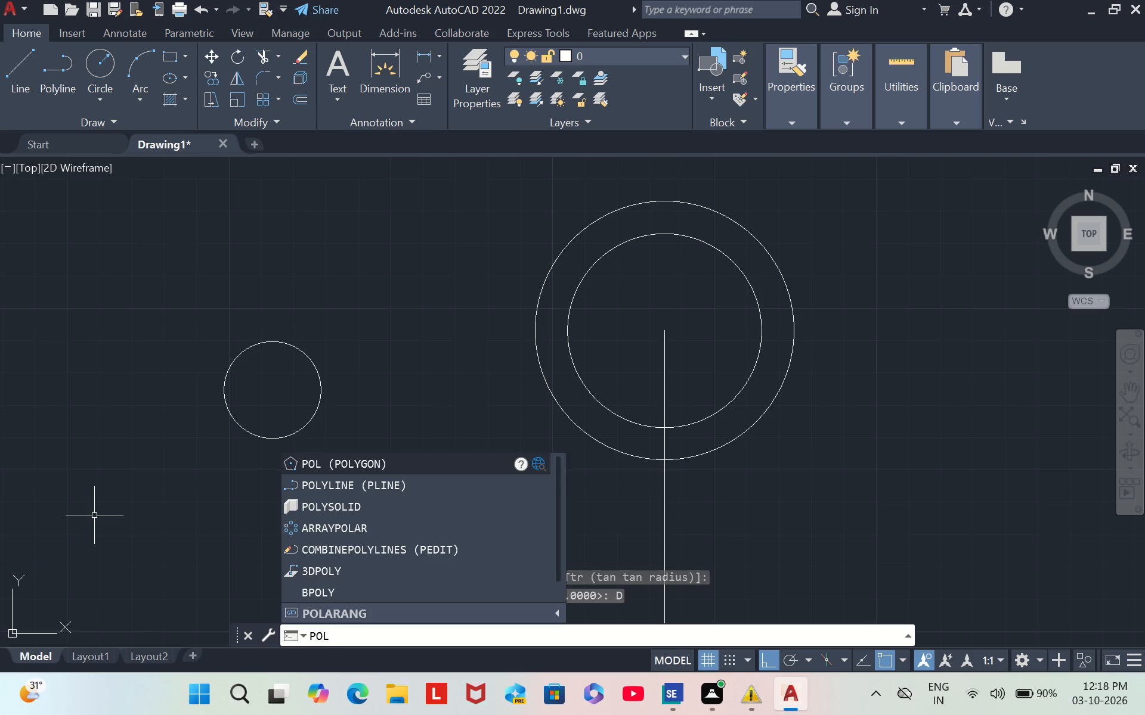
{"action": "left_click", "coordinate": [336, 465]}
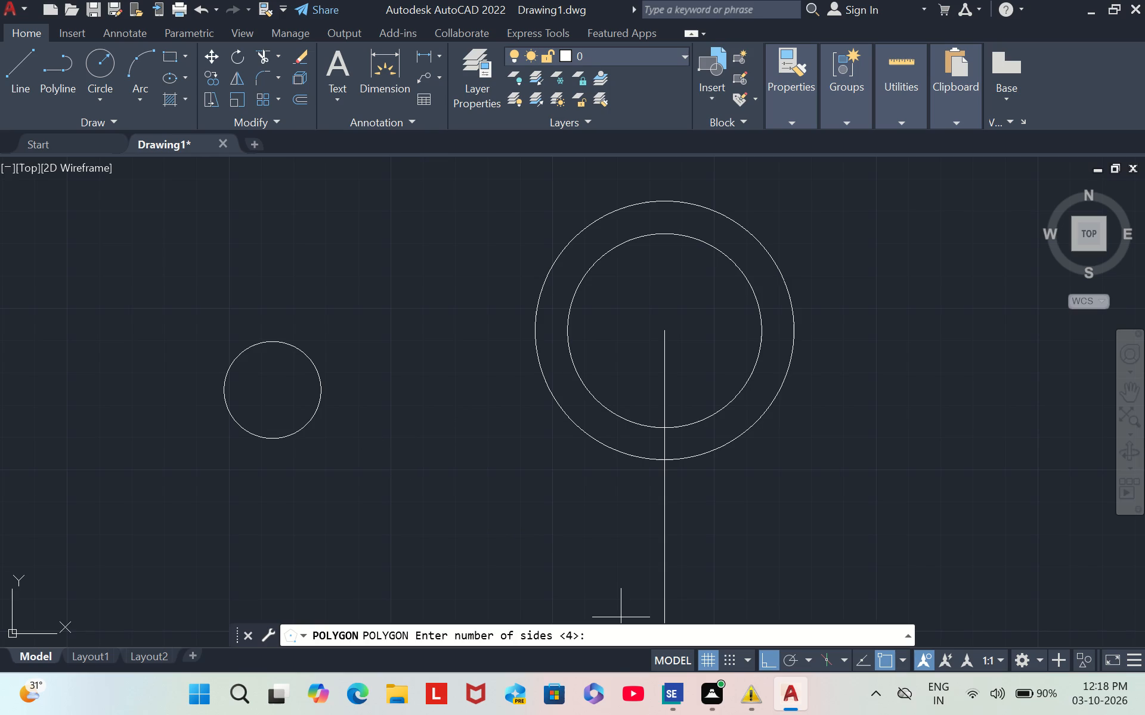
{"action": "key", "text": "6"}
{"action": "key", "text": "Return"}
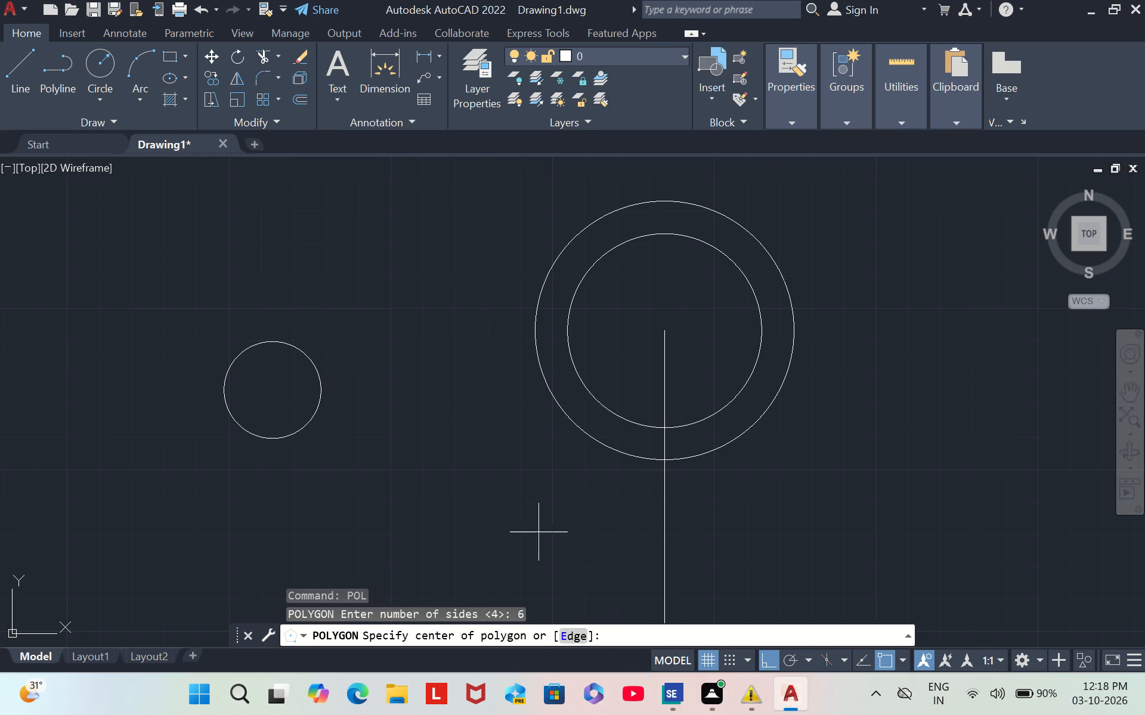
{"action": "left_click", "coordinate": [274, 394]}
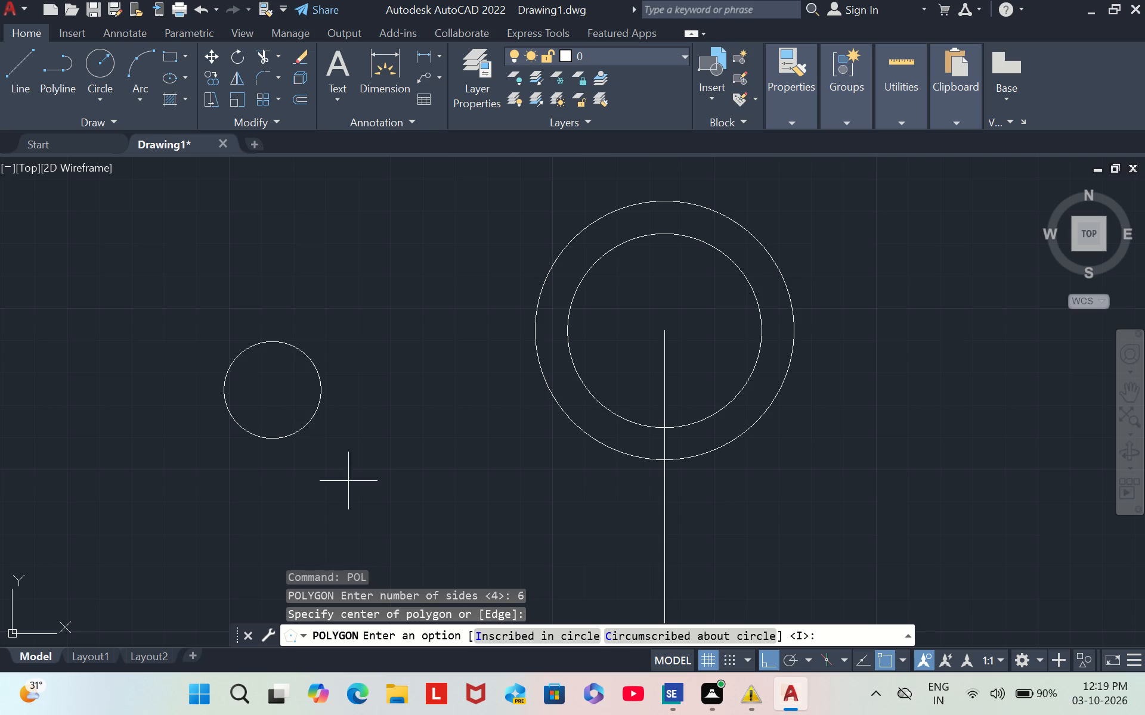
{"action": "left_click", "coordinate": [767, 639]}
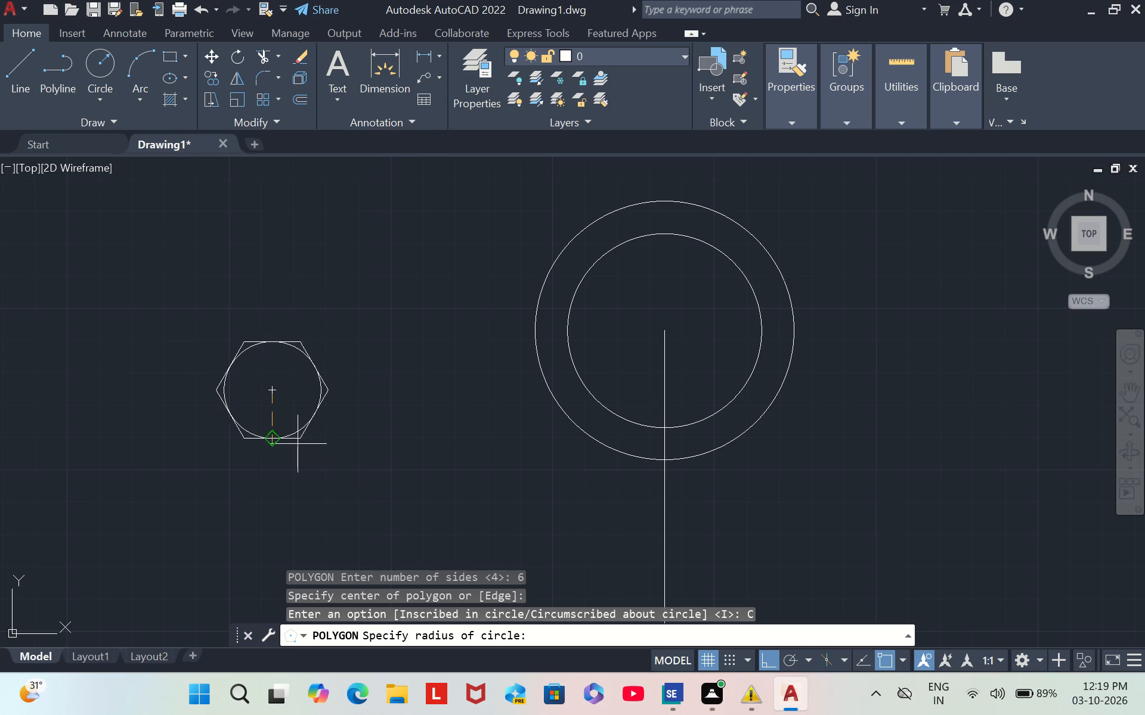
{"action": "left_click", "coordinate": [299, 437]}
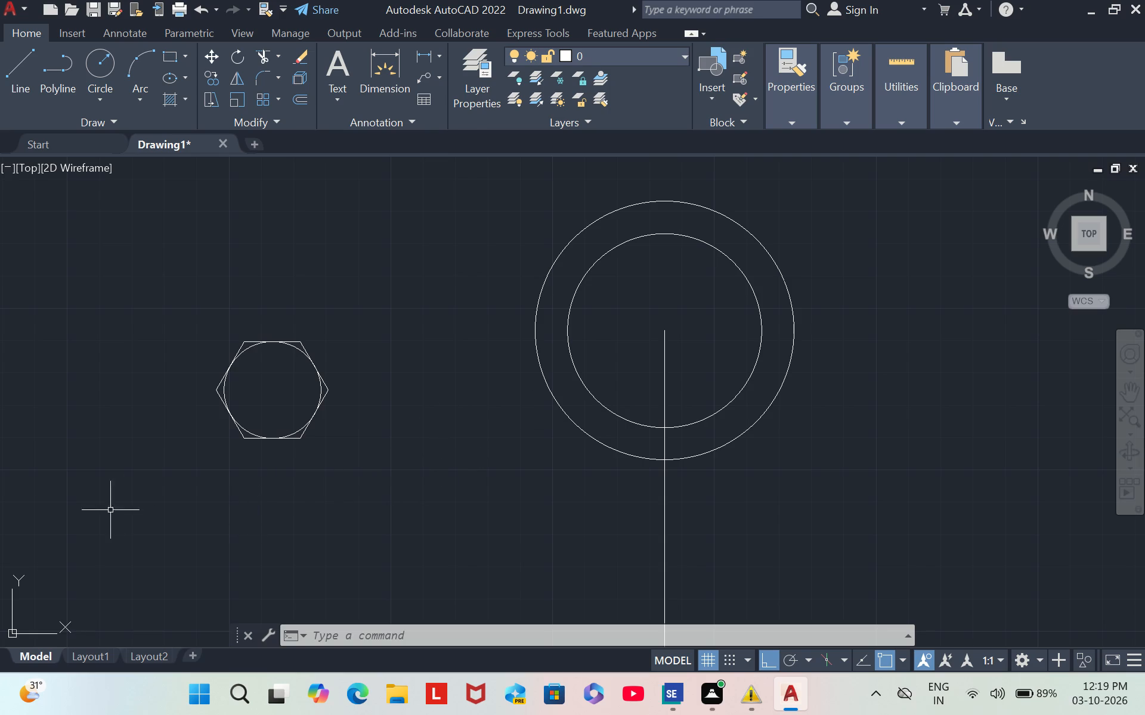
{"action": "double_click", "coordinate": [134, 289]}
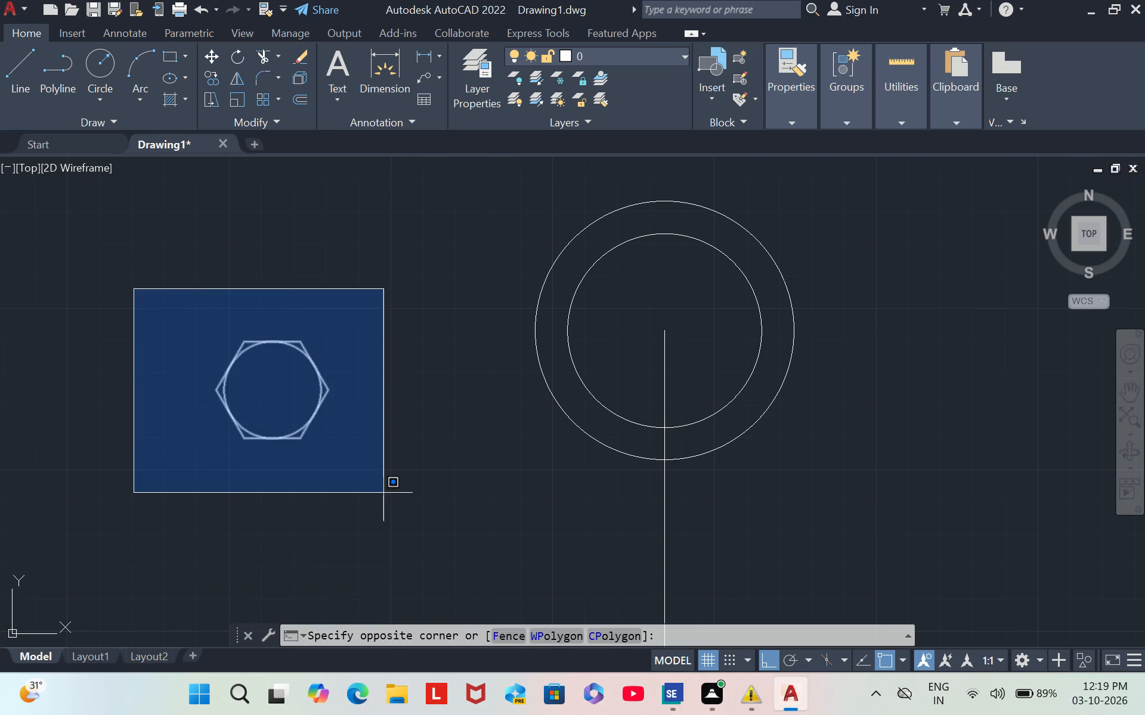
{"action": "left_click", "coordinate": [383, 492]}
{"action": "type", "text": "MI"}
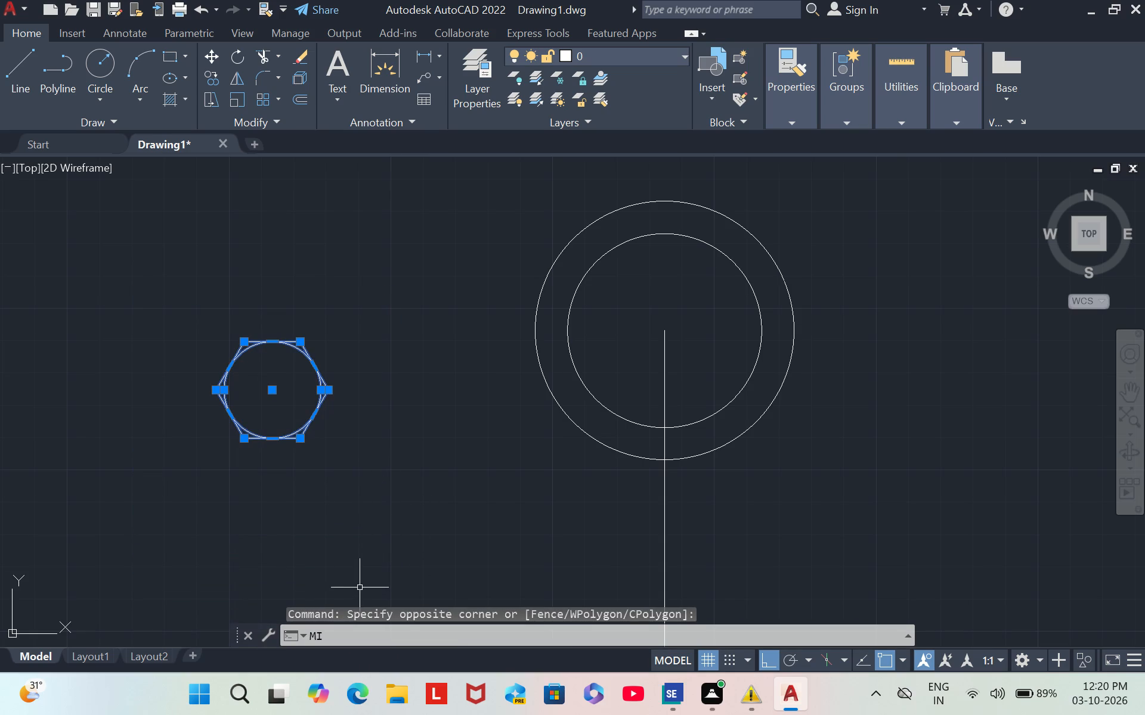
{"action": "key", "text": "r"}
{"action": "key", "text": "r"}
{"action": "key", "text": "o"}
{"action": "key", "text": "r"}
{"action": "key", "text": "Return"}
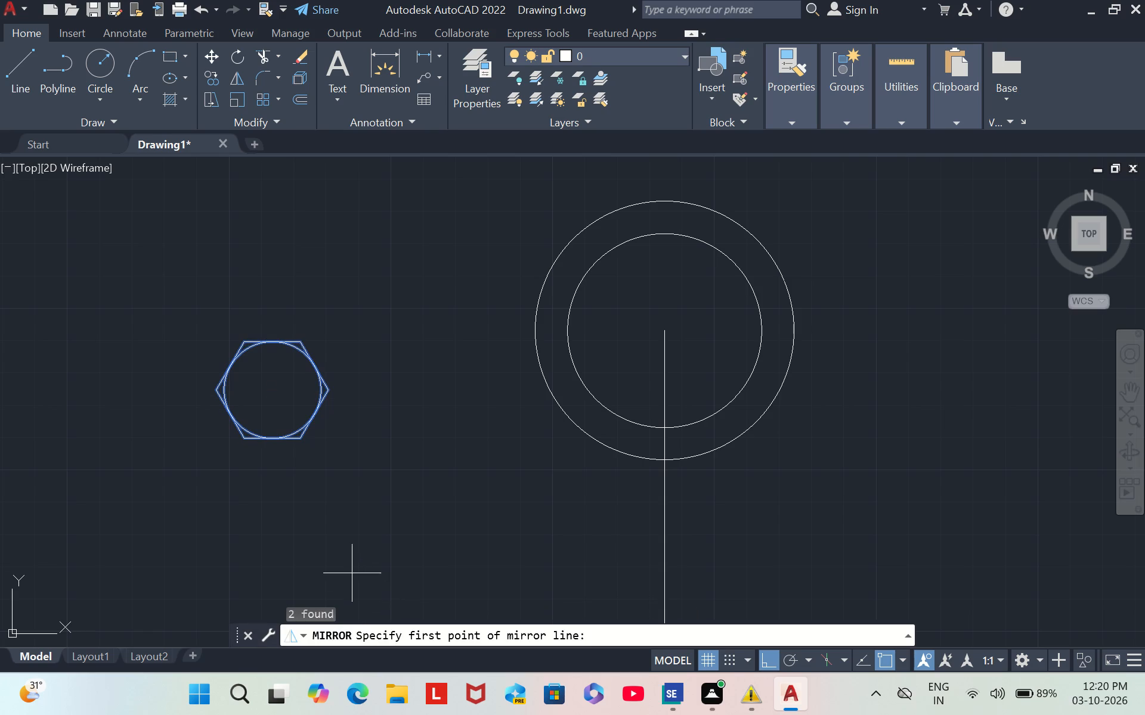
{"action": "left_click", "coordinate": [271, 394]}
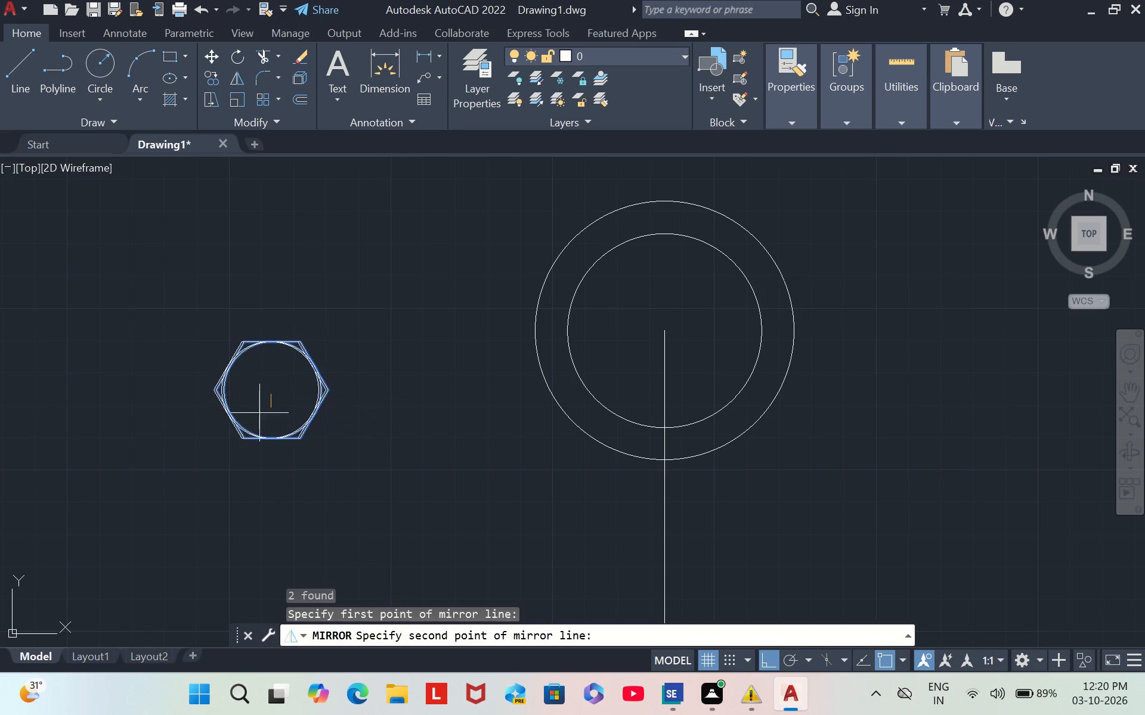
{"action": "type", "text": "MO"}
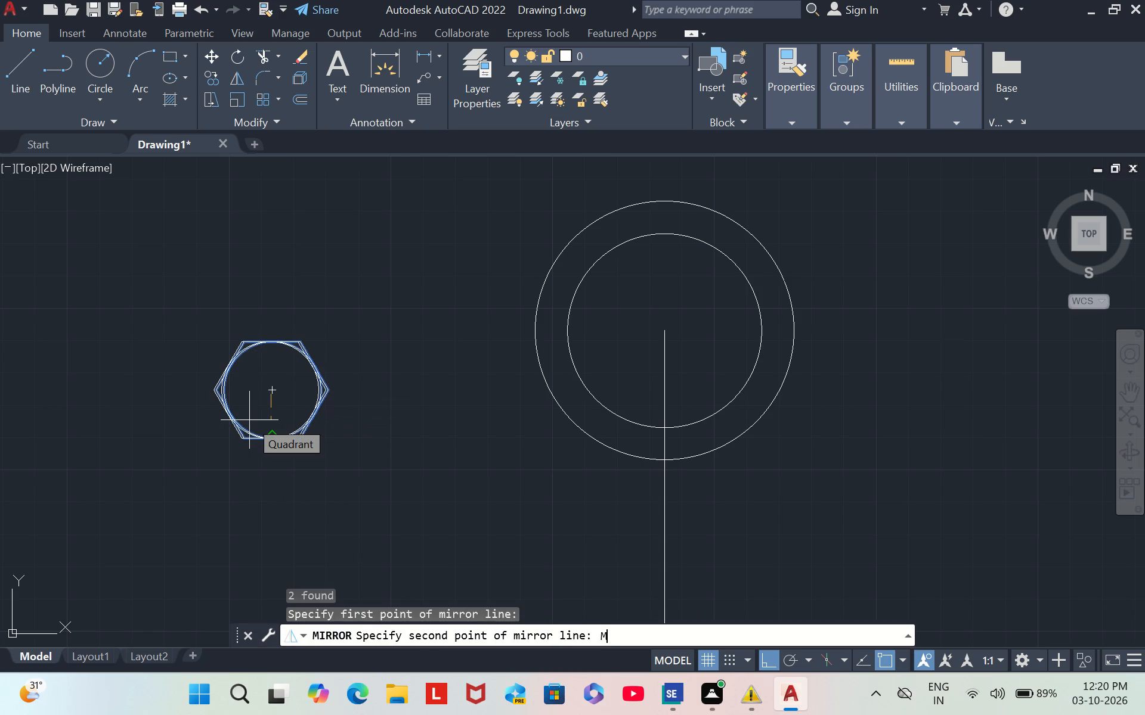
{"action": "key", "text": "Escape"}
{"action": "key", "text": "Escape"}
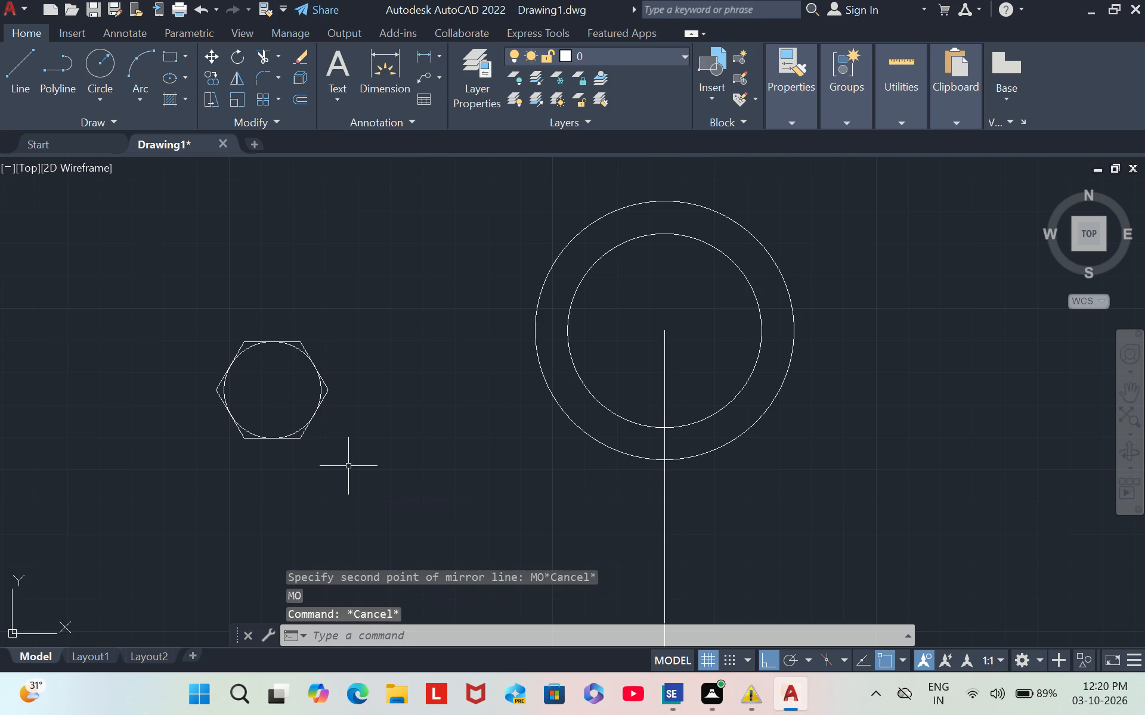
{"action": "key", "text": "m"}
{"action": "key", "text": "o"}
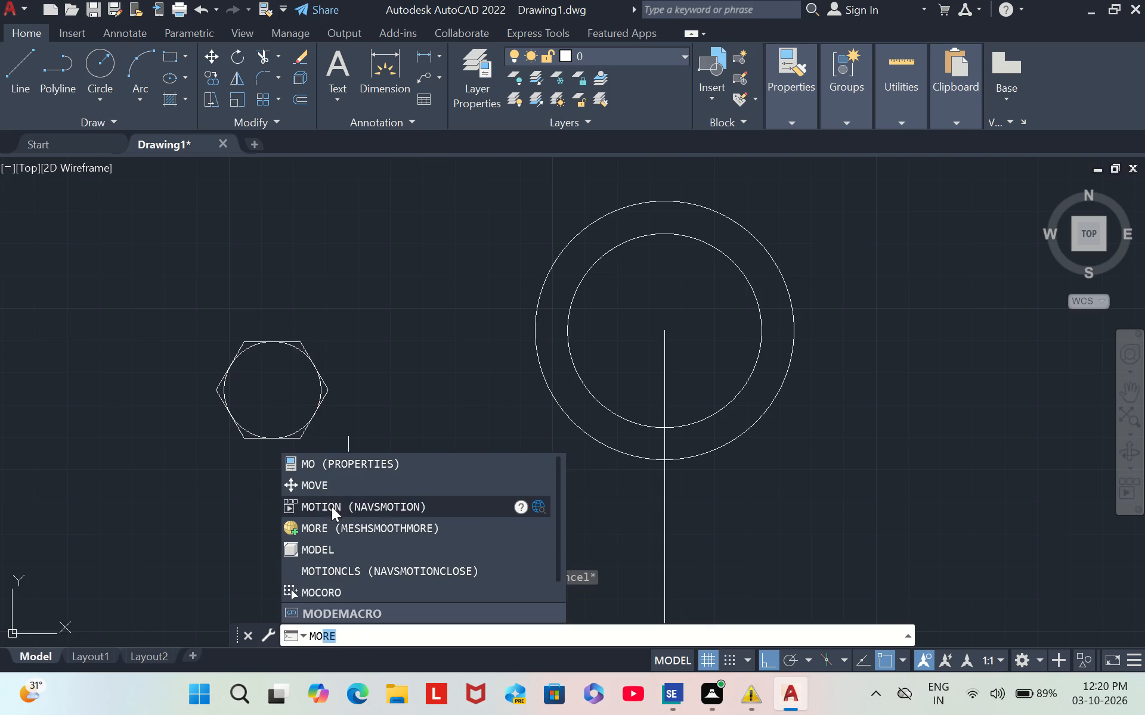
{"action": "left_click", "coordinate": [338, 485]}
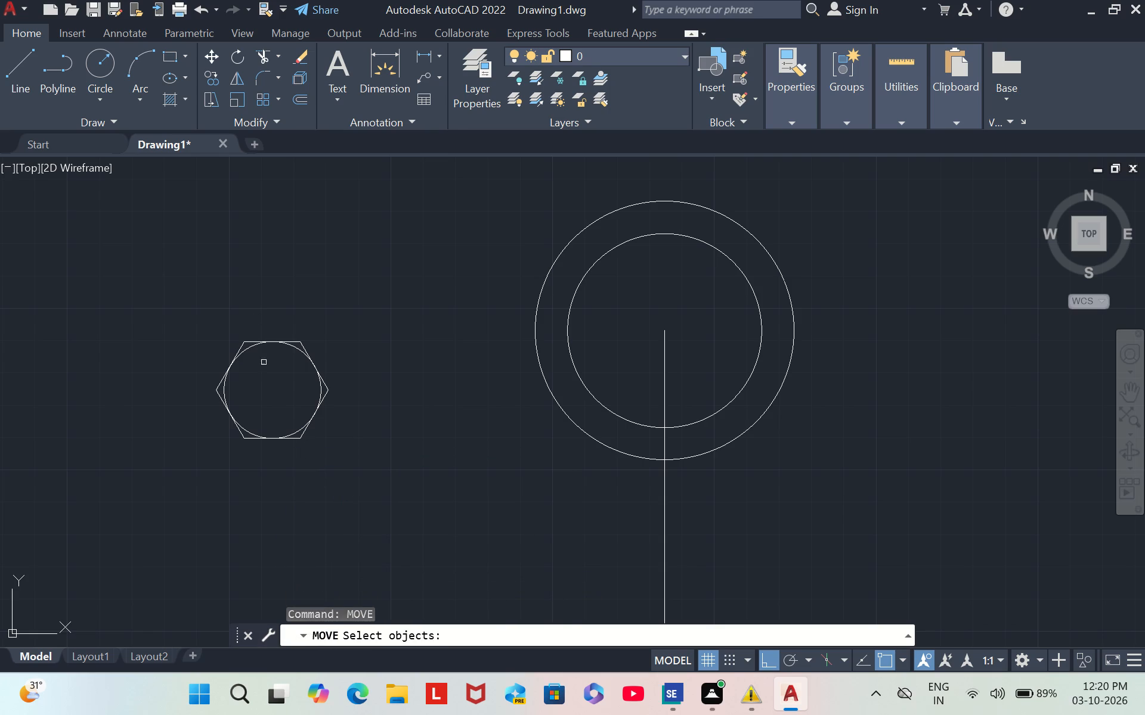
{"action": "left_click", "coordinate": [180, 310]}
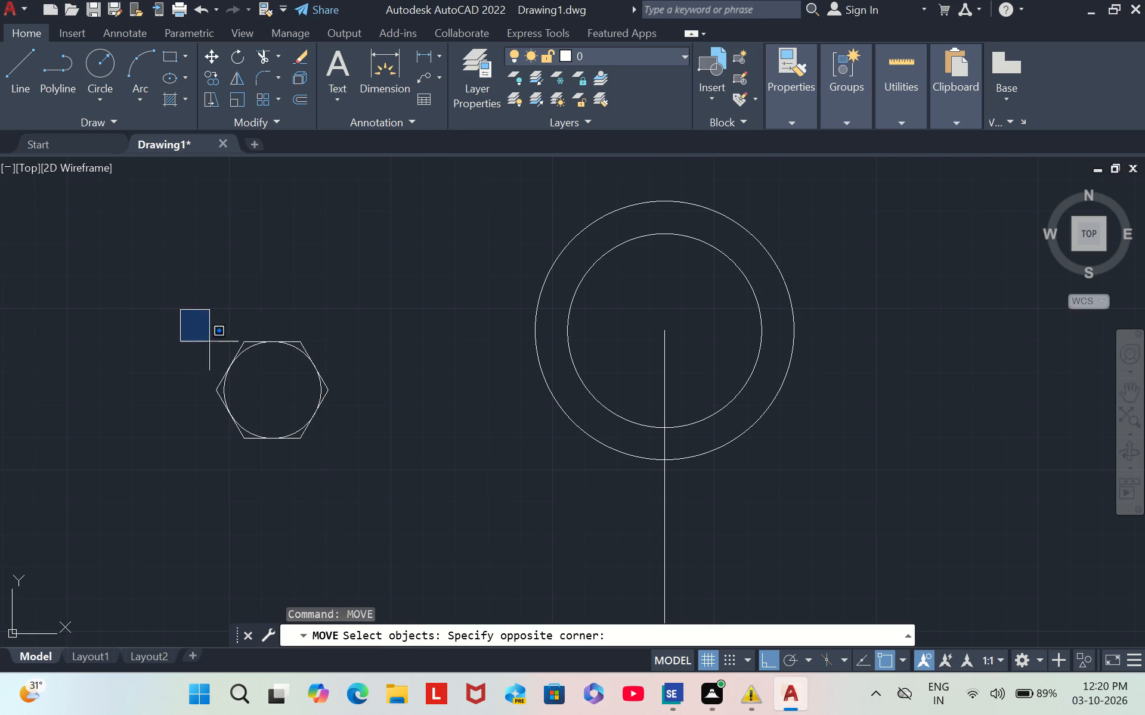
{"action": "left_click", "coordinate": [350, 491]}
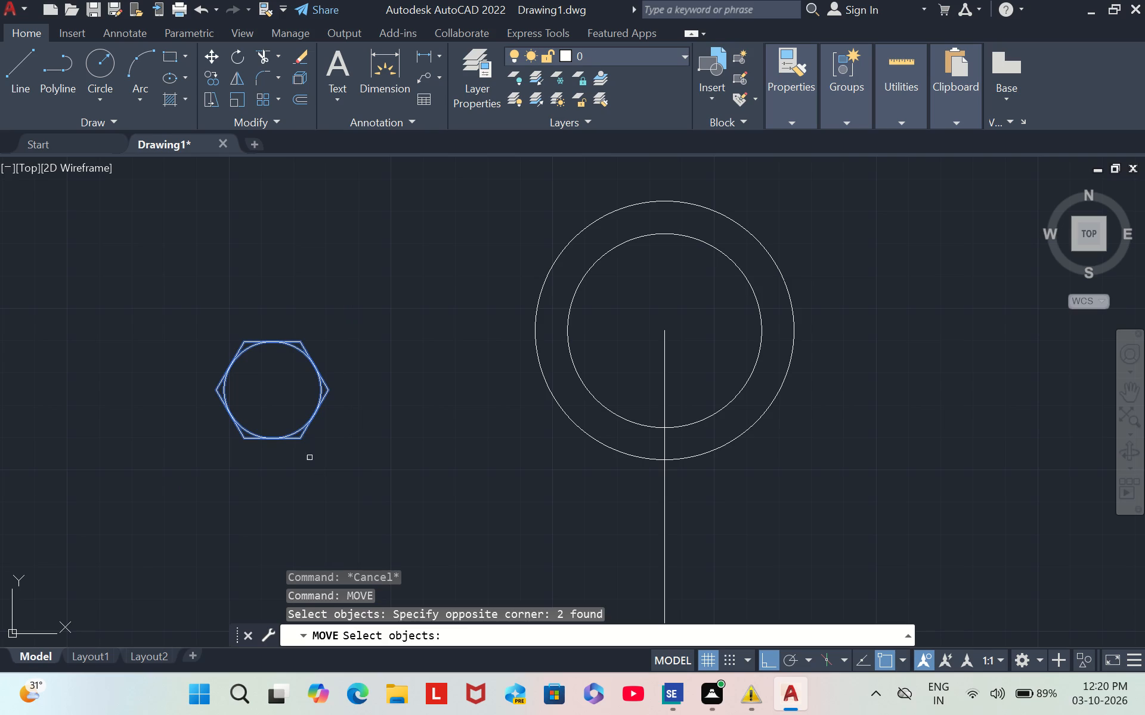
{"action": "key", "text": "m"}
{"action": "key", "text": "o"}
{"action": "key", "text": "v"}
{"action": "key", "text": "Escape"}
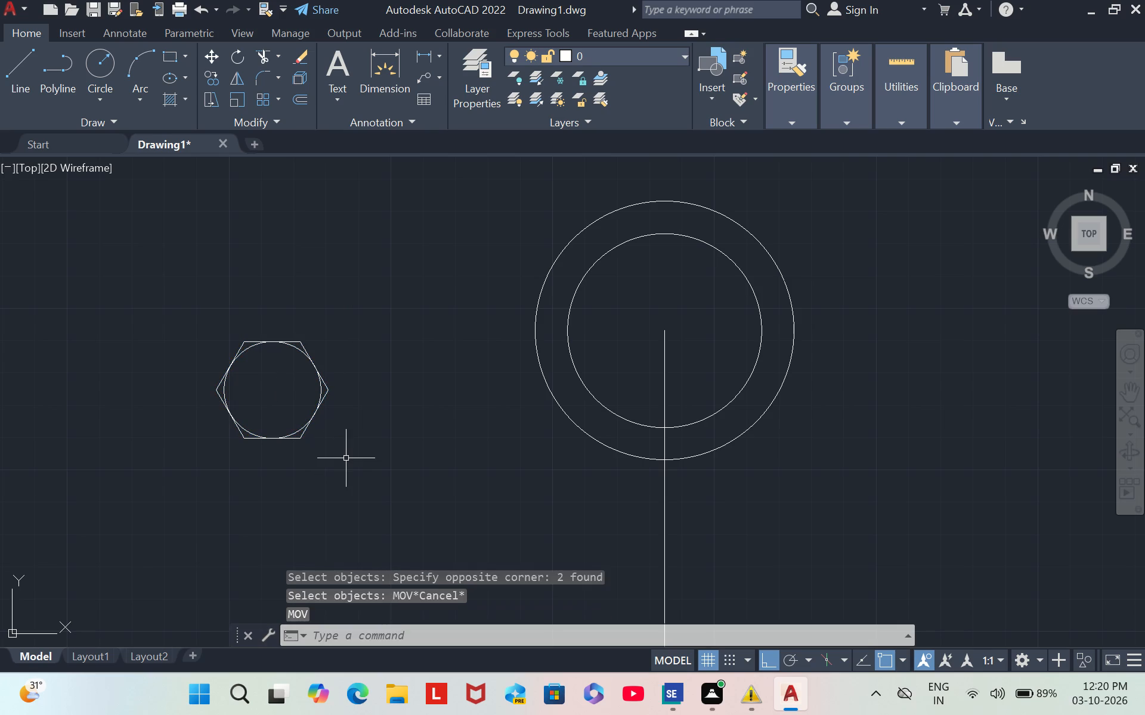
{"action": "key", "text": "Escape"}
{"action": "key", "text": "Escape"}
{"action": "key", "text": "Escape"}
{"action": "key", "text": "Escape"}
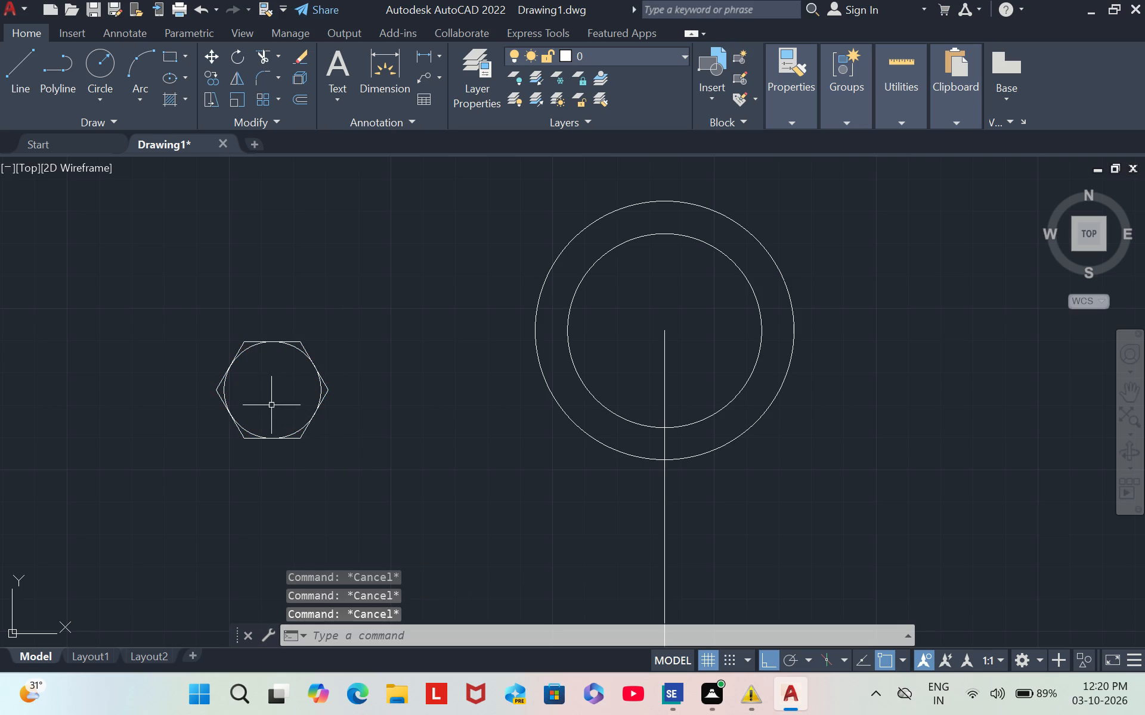
Move the hexagon and its 30-diameter circle together from their centre to the upper endpoint of the vertical line.
{"action": "left_click", "coordinate": [188, 332]}
{"action": "left_click_drag", "start_coordinate": [188, 337], "coordinate": [195, 347]}
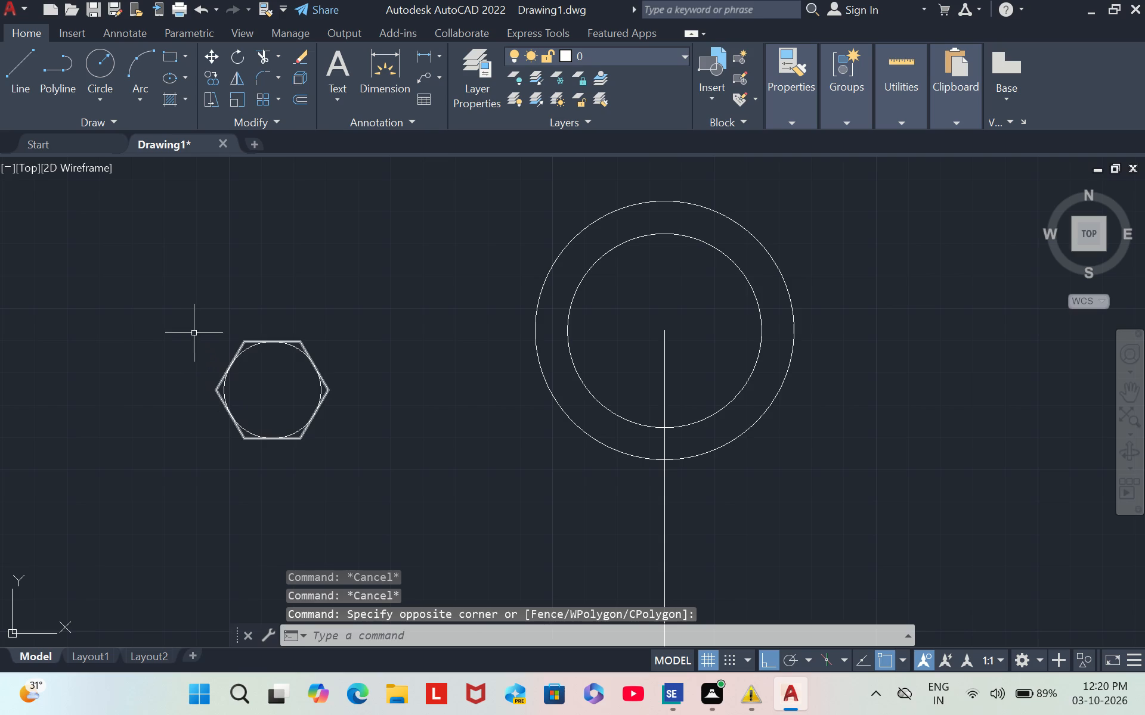
{"action": "double_click", "coordinate": [190, 331]}
{"action": "left_click", "coordinate": [357, 465]}
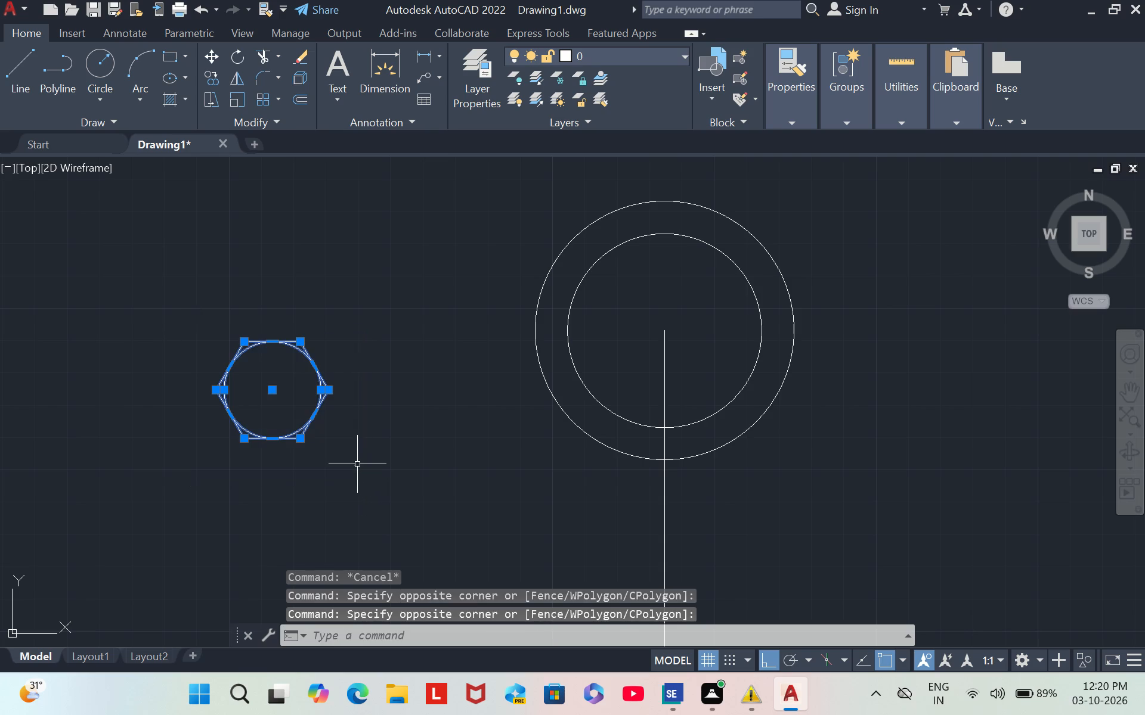
{"action": "key", "text": "m"}
{"action": "key", "text": "o"}
{"action": "type", "text": "VI"}
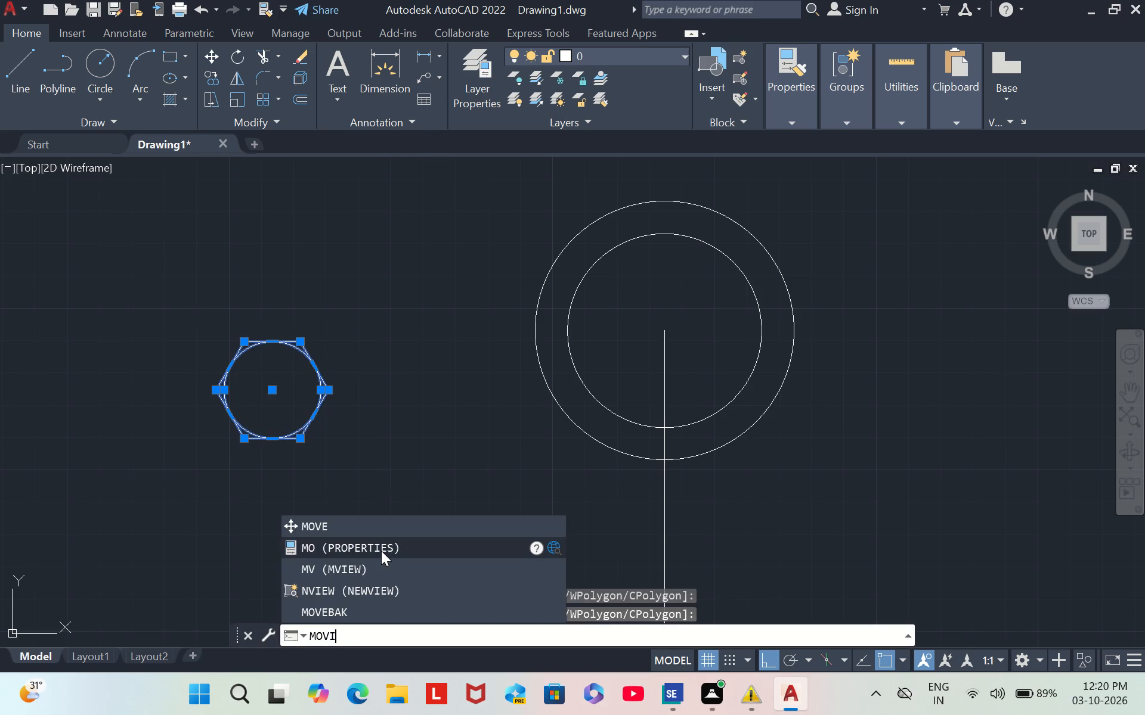
{"action": "left_click", "coordinate": [373, 529]}
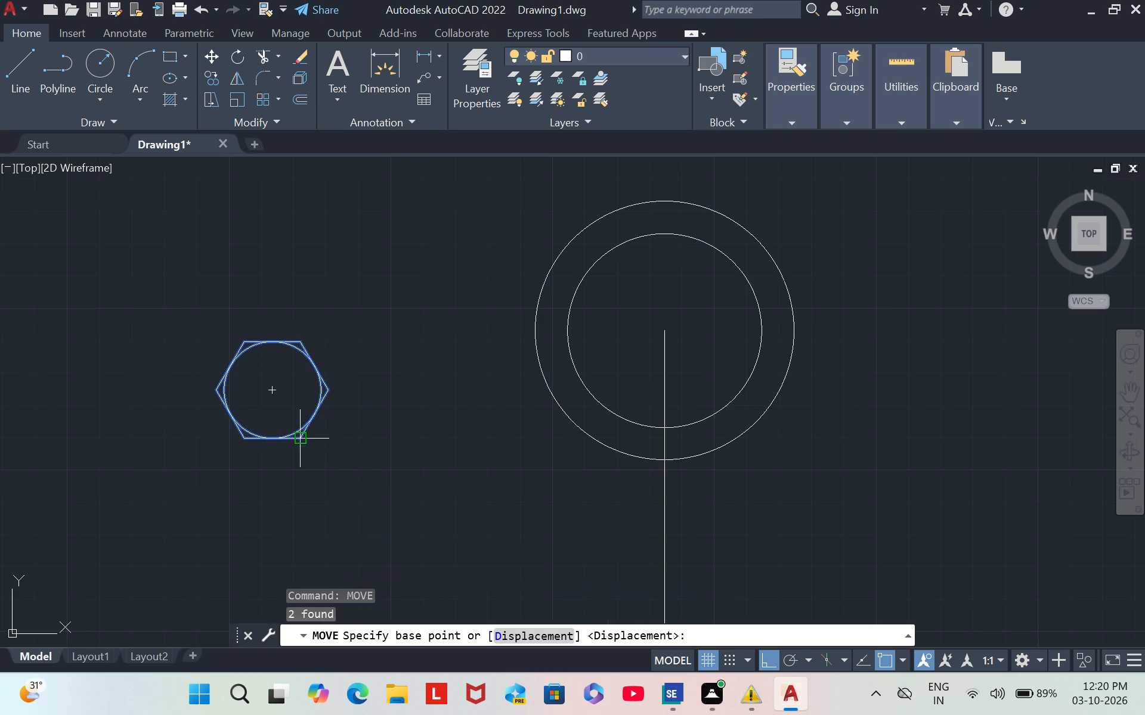
{"action": "left_click", "coordinate": [271, 388]}
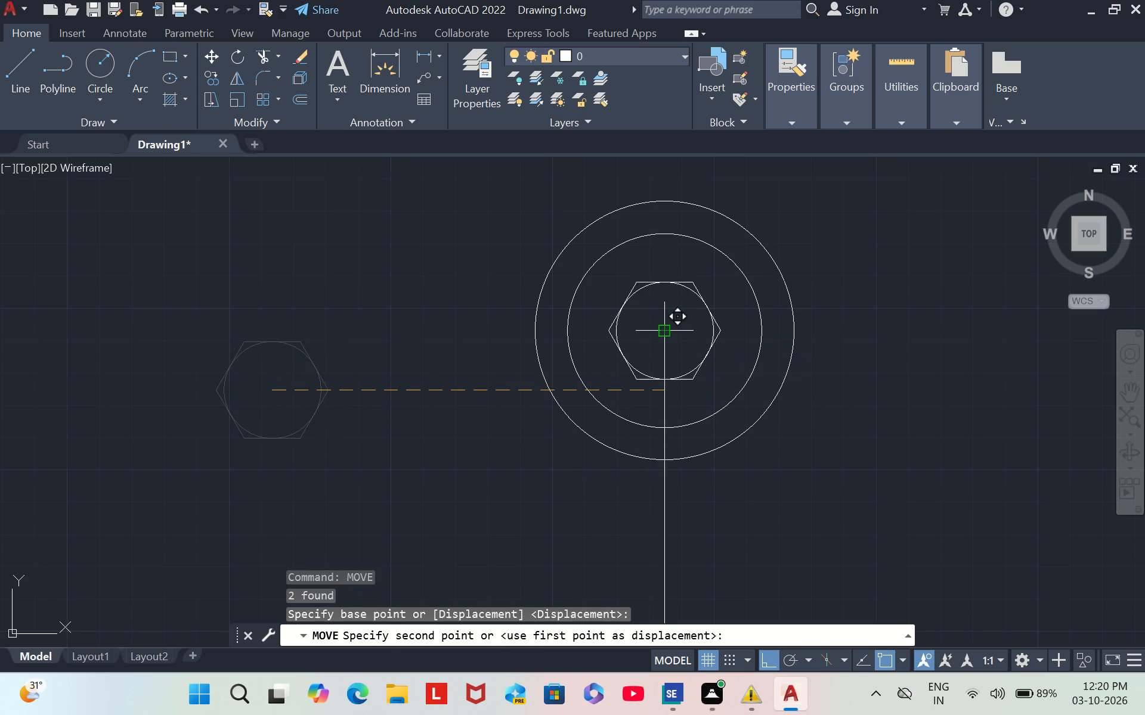
{"action": "left_click", "coordinate": [666, 332]}
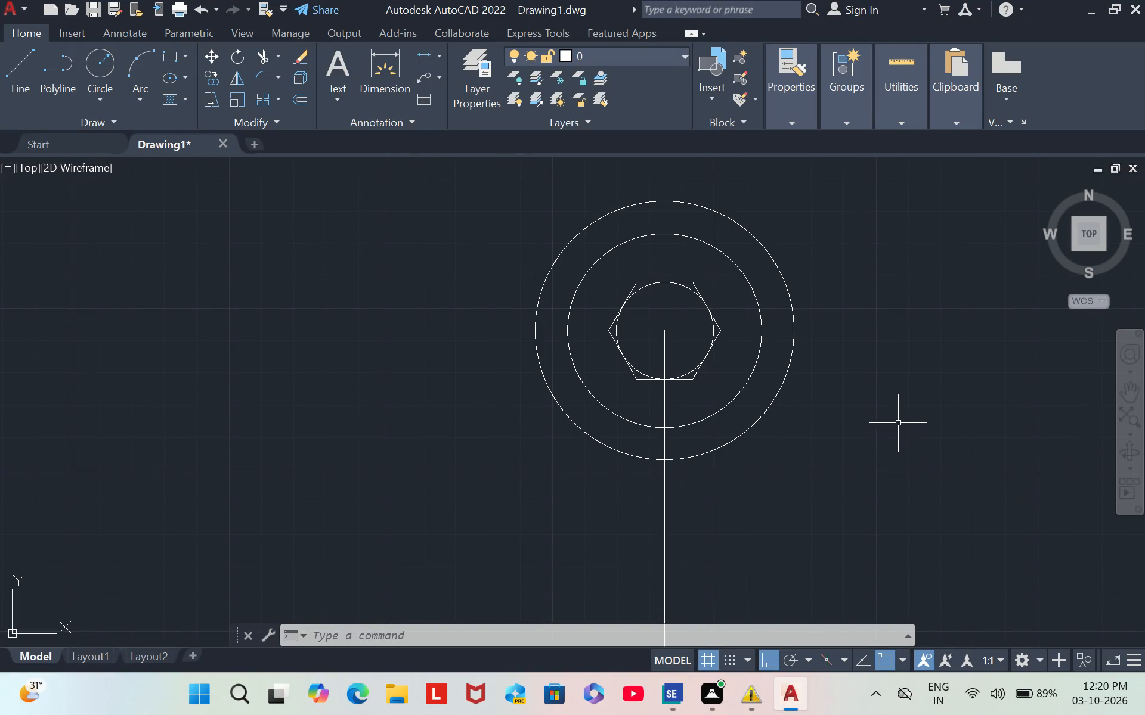
Draw a circle of radius 30 centred on the vertical line's upper endpoint.
{"action": "key", "text": "c"}
{"action": "key", "text": "Return"}
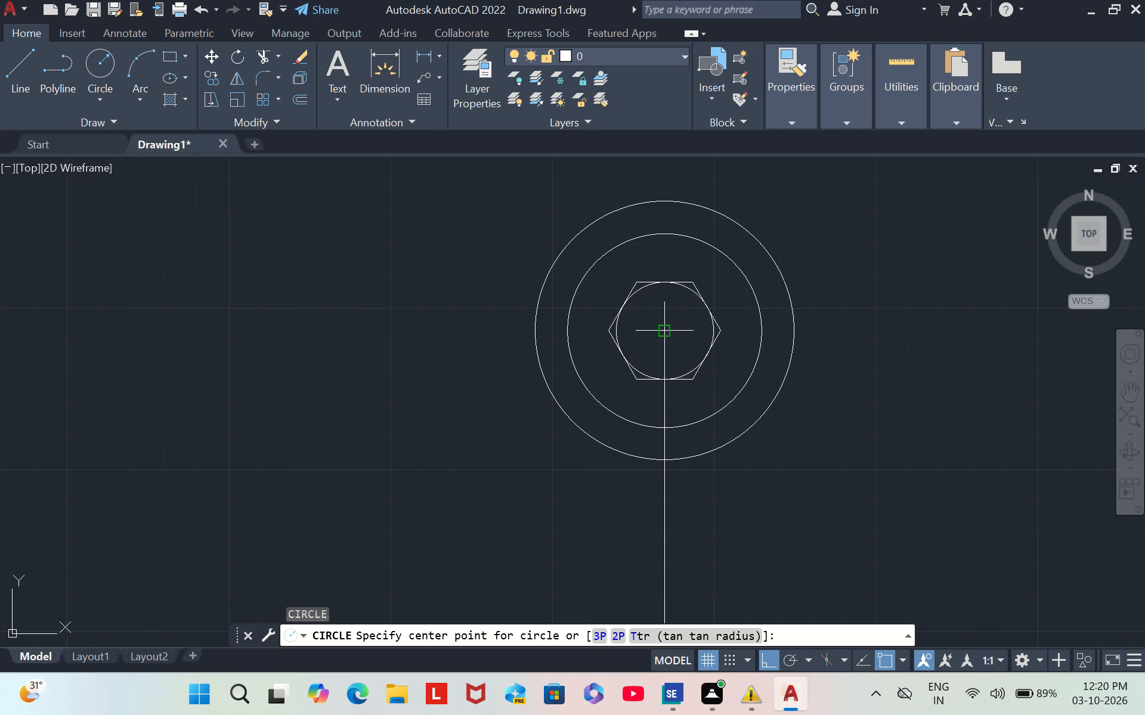
{"action": "left_click", "coordinate": [668, 325]}
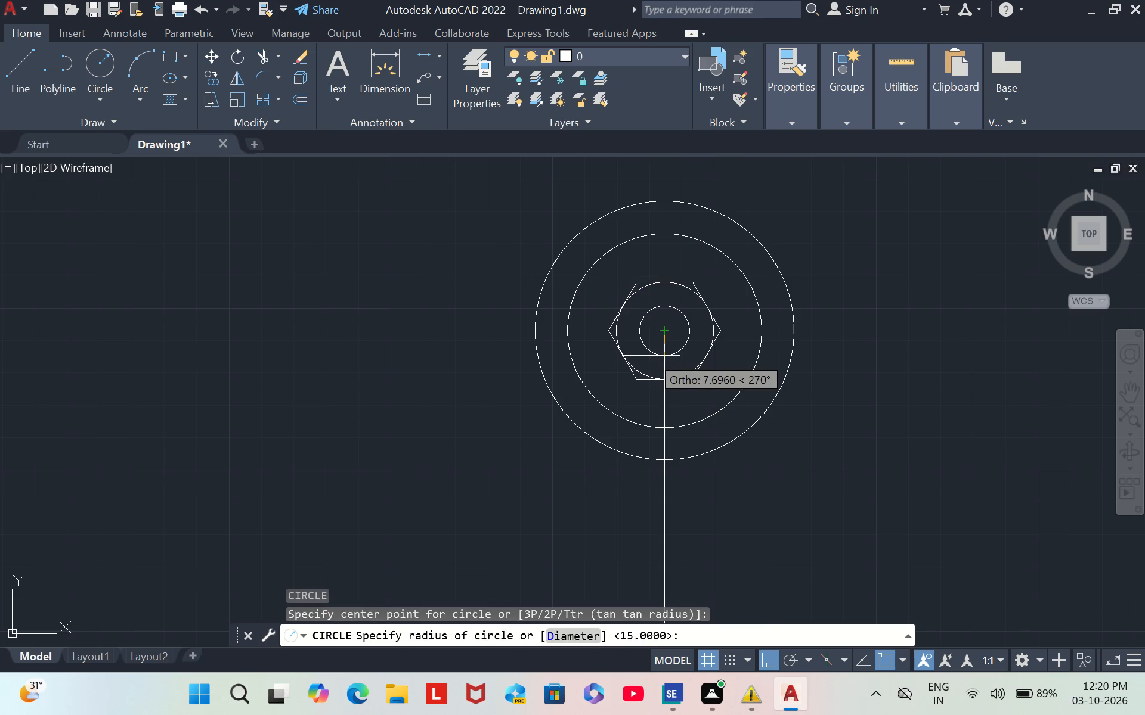
{"action": "key", "text": "r"}
{"action": "key", "text": "Return"}
{"action": "type", "text": "30"}
{"action": "key", "text": "Return"}
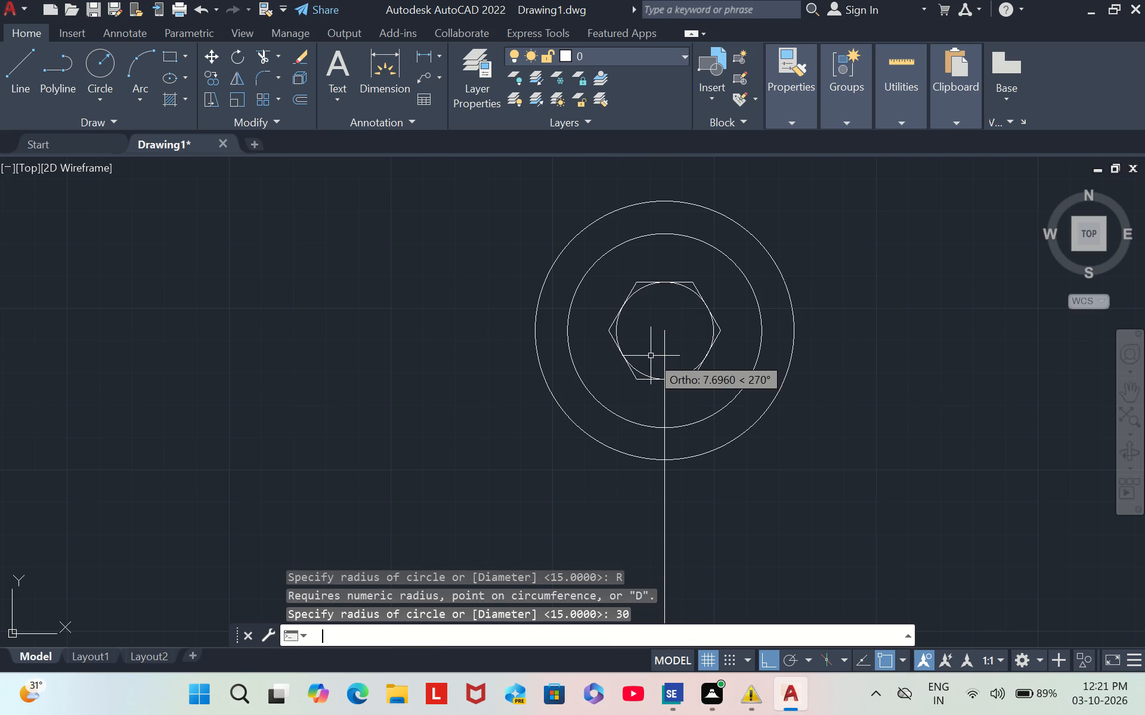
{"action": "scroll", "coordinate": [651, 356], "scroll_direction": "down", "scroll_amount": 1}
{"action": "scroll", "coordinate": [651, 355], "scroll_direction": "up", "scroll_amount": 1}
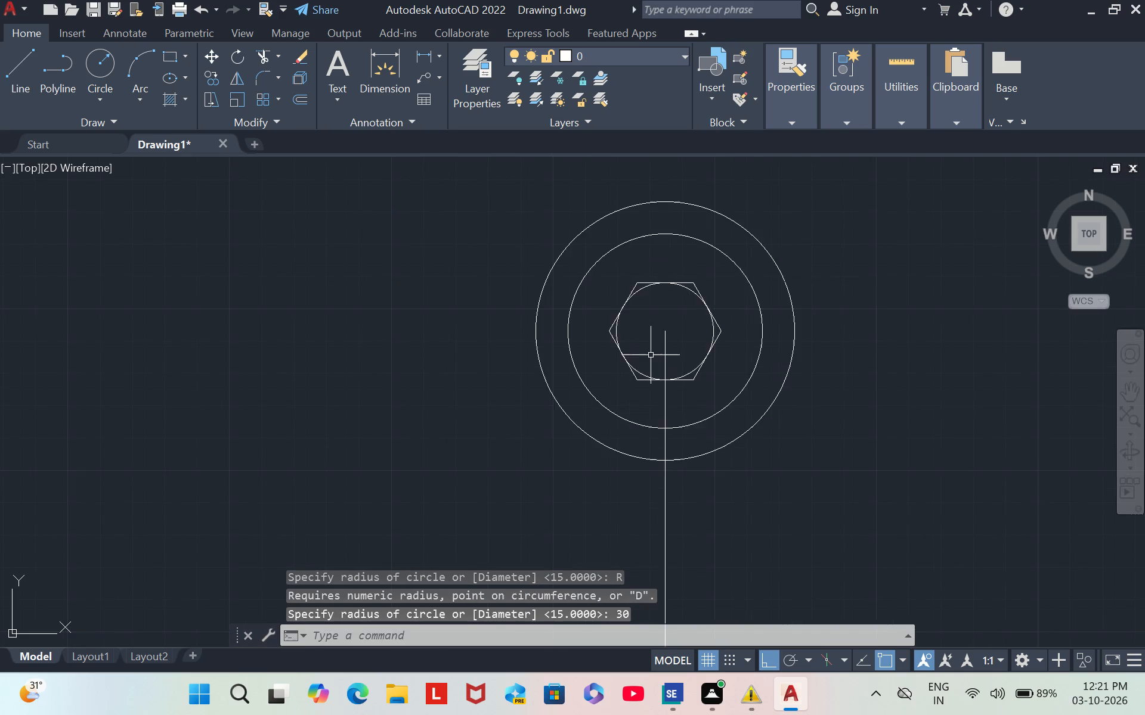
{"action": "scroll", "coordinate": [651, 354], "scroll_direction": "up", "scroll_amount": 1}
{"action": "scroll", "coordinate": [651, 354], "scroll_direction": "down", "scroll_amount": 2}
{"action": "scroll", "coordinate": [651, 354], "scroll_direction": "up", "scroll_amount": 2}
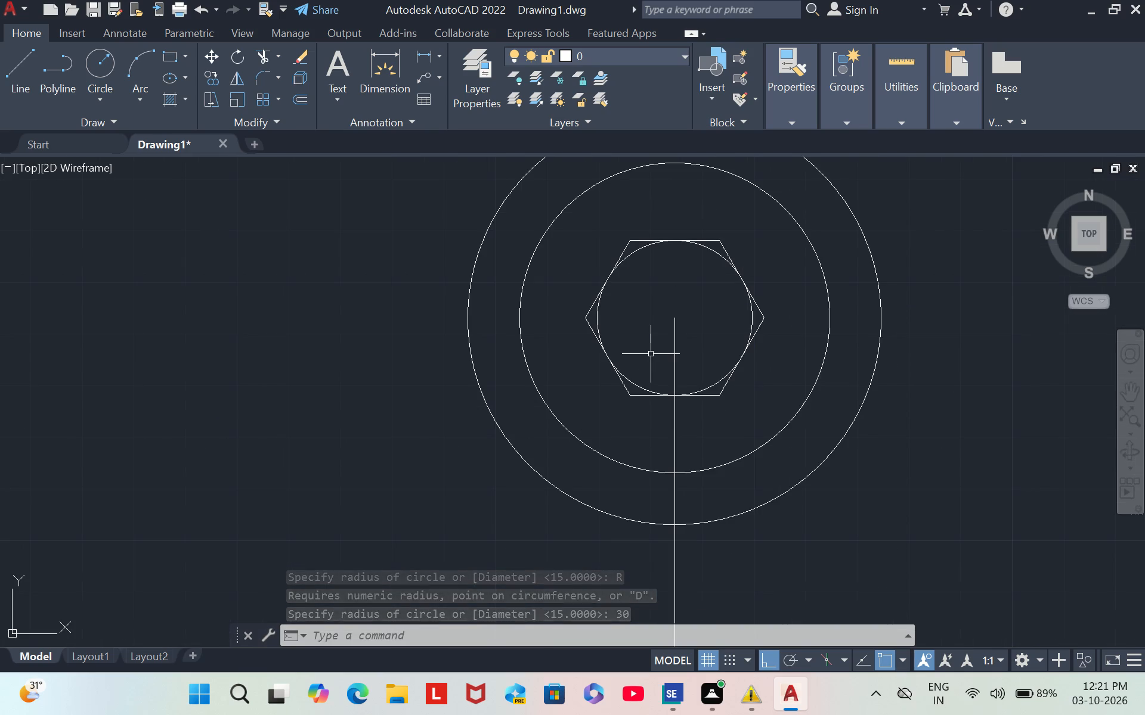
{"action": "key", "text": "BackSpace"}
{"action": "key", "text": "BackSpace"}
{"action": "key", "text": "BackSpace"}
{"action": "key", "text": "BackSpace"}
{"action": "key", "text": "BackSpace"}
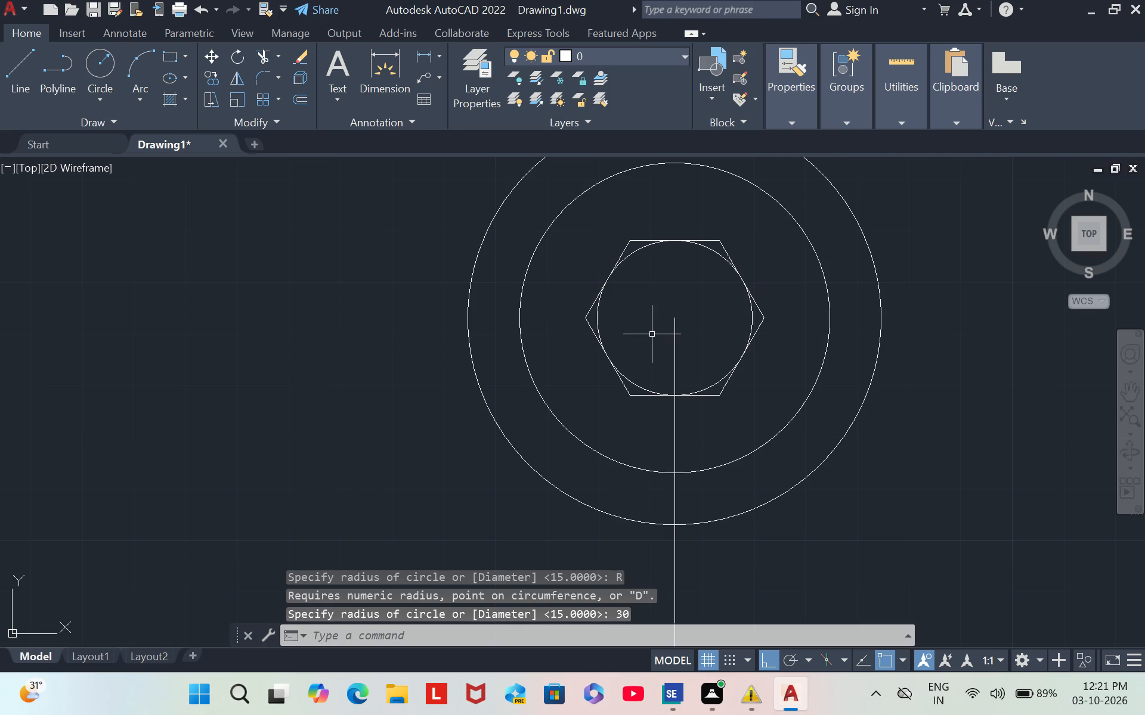
Draw a circle of diameter 15 inside the hexagon, centred on the vertical line's upper endpoint.
{"action": "key", "text": "c"}
{"action": "key", "text": "Return"}
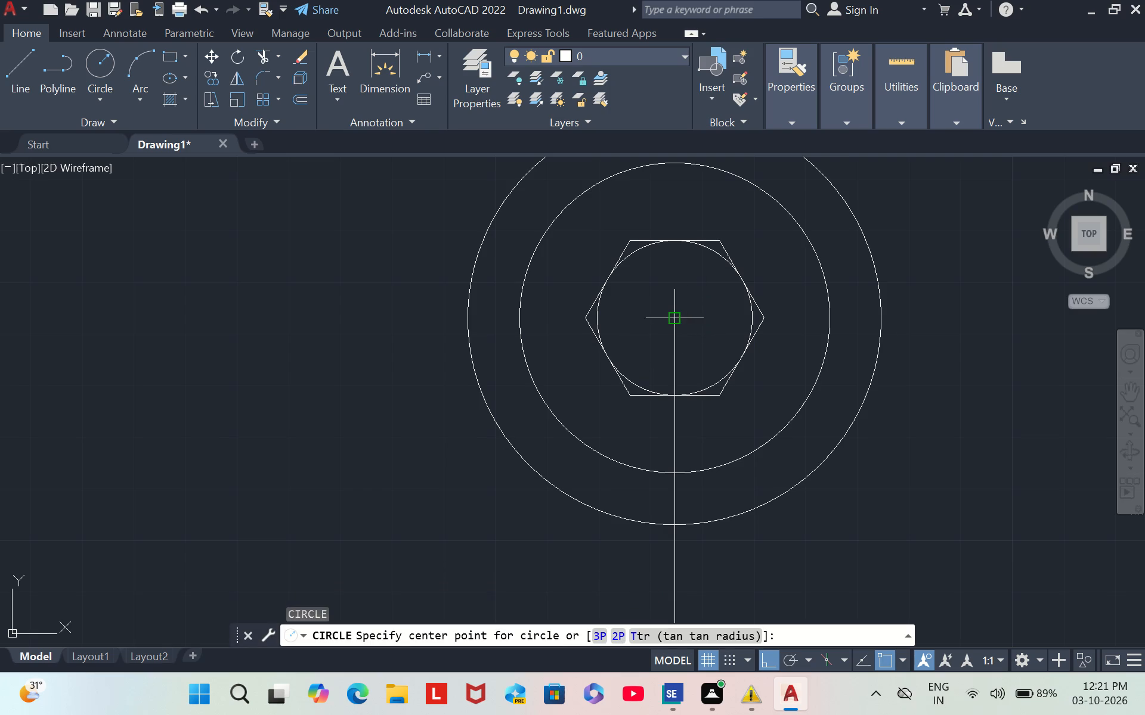
{"action": "left_click", "coordinate": [680, 319]}
{"action": "key", "text": "d"}
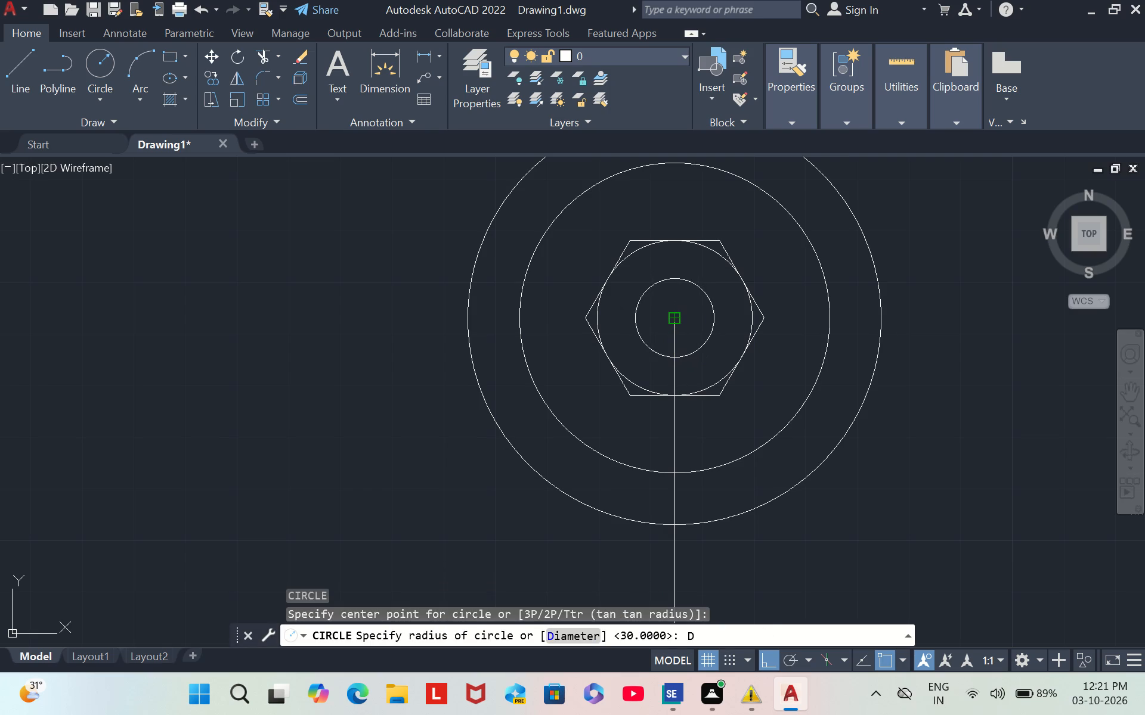
{"action": "key", "text": "Return"}
{"action": "key", "text": "1"}
{"action": "key", "text": "5"}
{"action": "key", "text": "Return"}
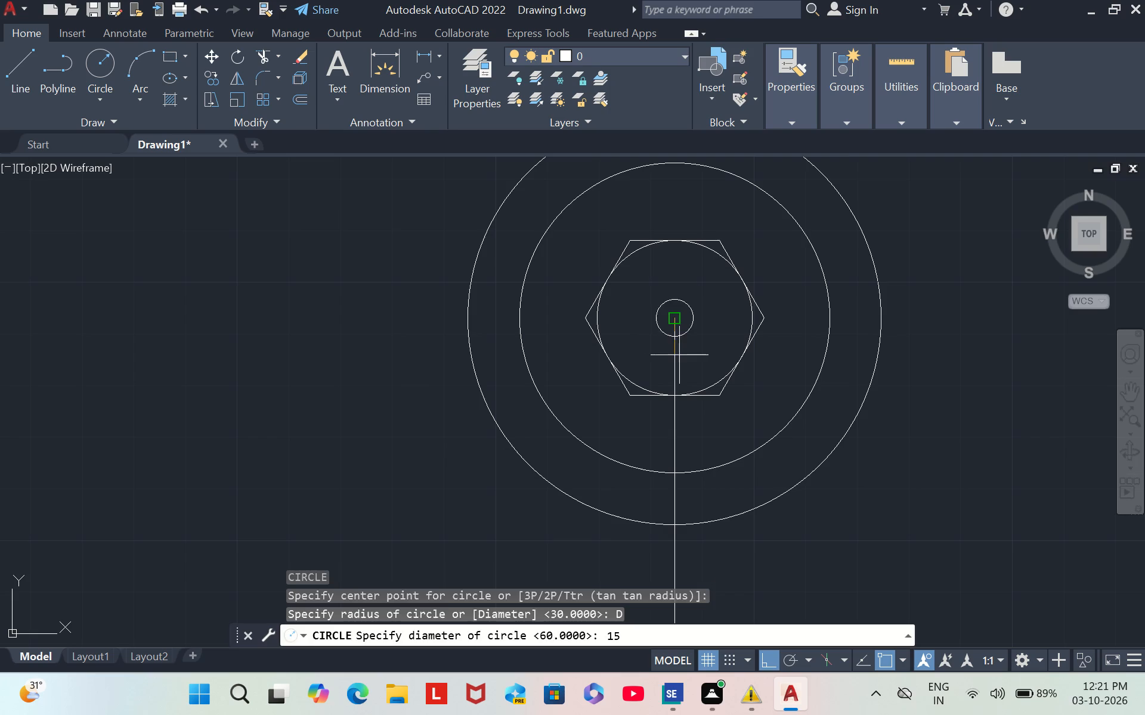
Draw a vertical line about 43 long downward from the right quadrant of the outer 80-diameter circle.
{"action": "scroll", "coordinate": [797, 458], "scroll_direction": "down", "scroll_amount": 2}
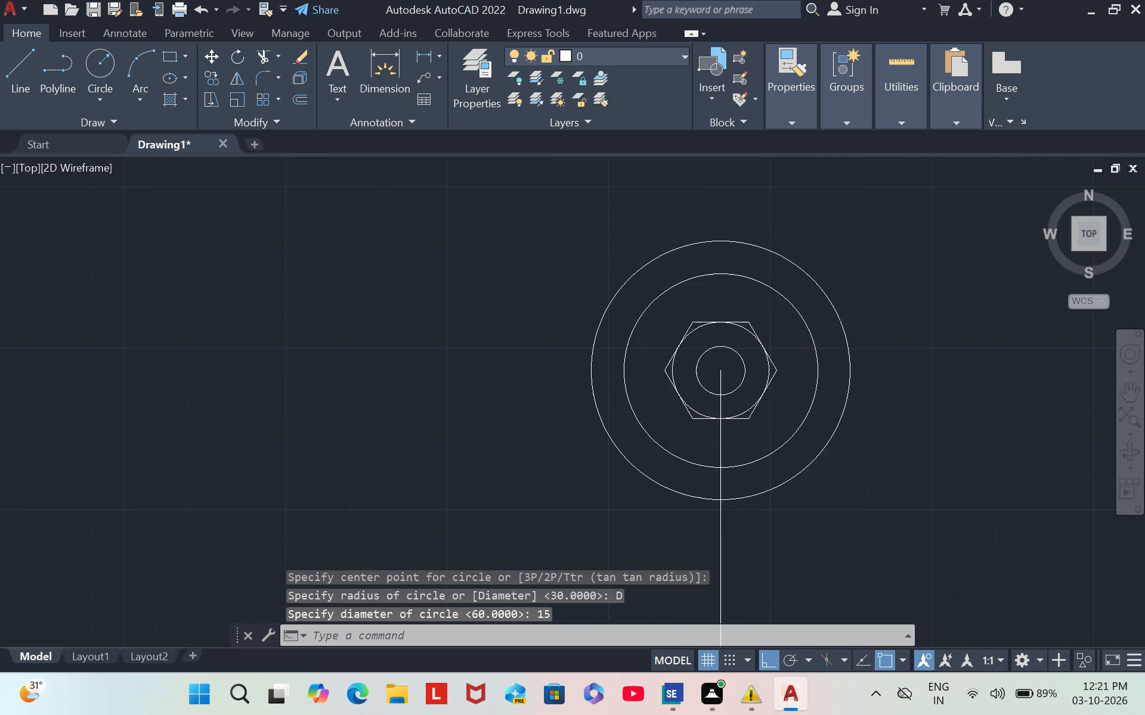
{"action": "scroll", "coordinate": [797, 458], "scroll_direction": "up", "scroll_amount": 2}
{"action": "scroll", "coordinate": [799, 458], "scroll_direction": "down", "scroll_amount": 2}
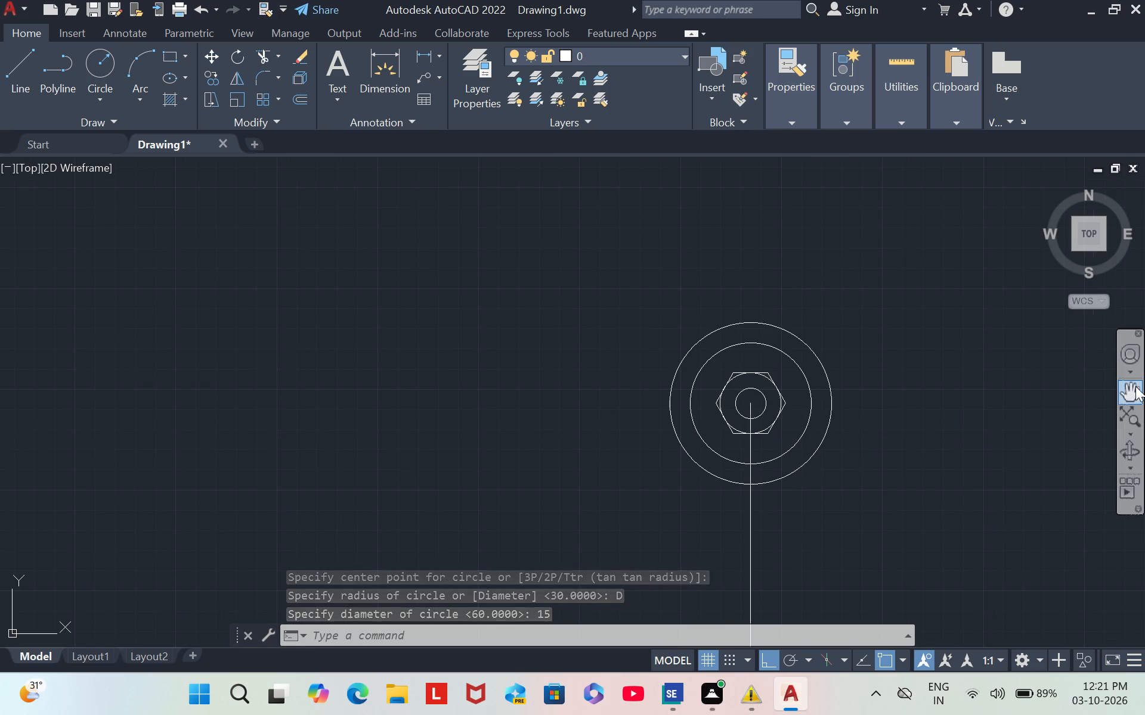
{"action": "left_click", "coordinate": [1137, 386]}
{"action": "left_click_drag", "start_coordinate": [831, 472], "coordinate": [722, 374]}
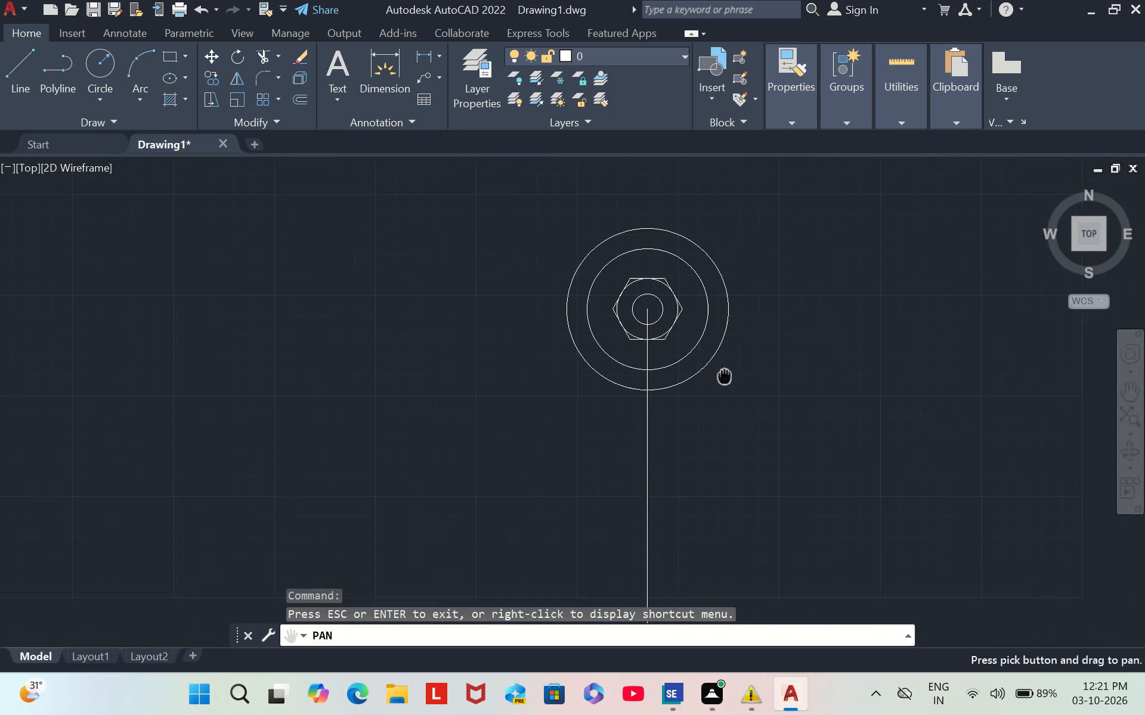
{"action": "key", "text": "Escape"}
{"action": "key", "text": "Escape"}
{"action": "key", "text": "Escape"}
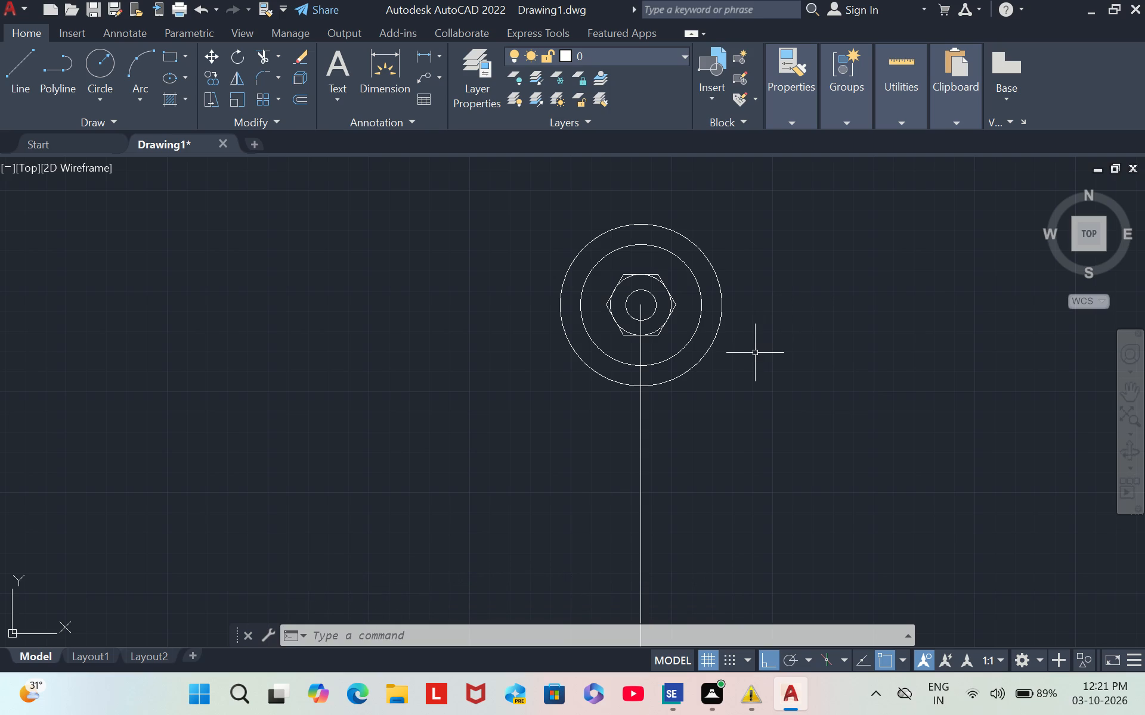
{"action": "key", "text": "l"}
{"action": "key", "text": "Return"}
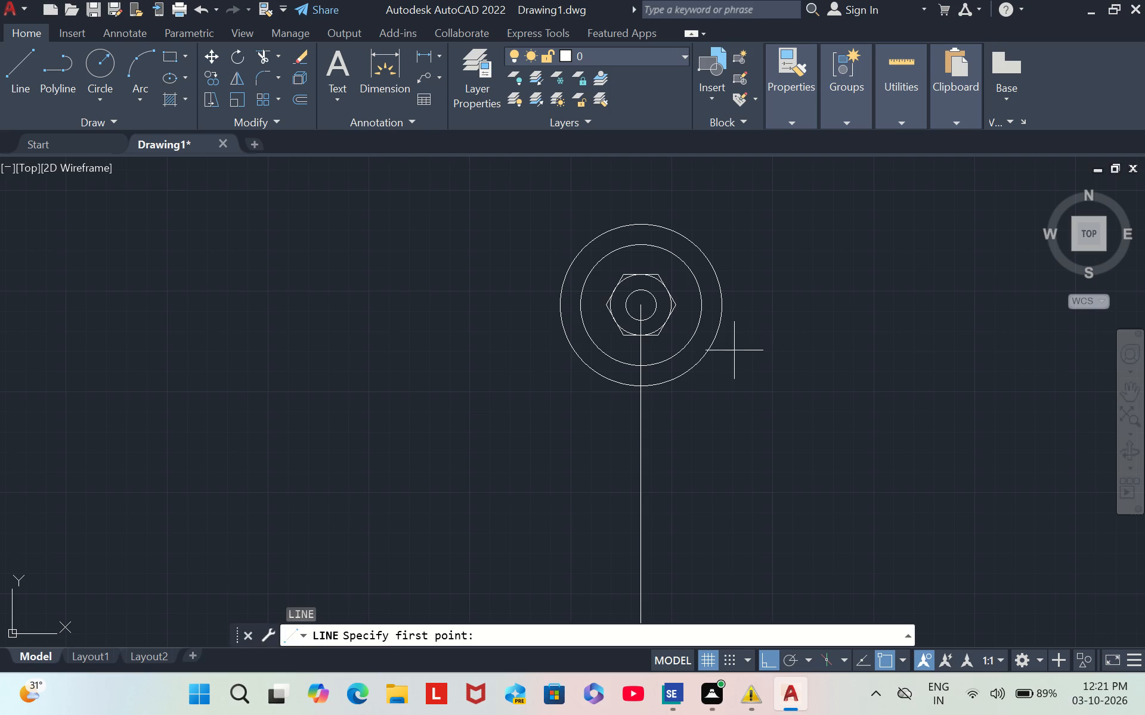
{"action": "left_click", "coordinate": [719, 303]}
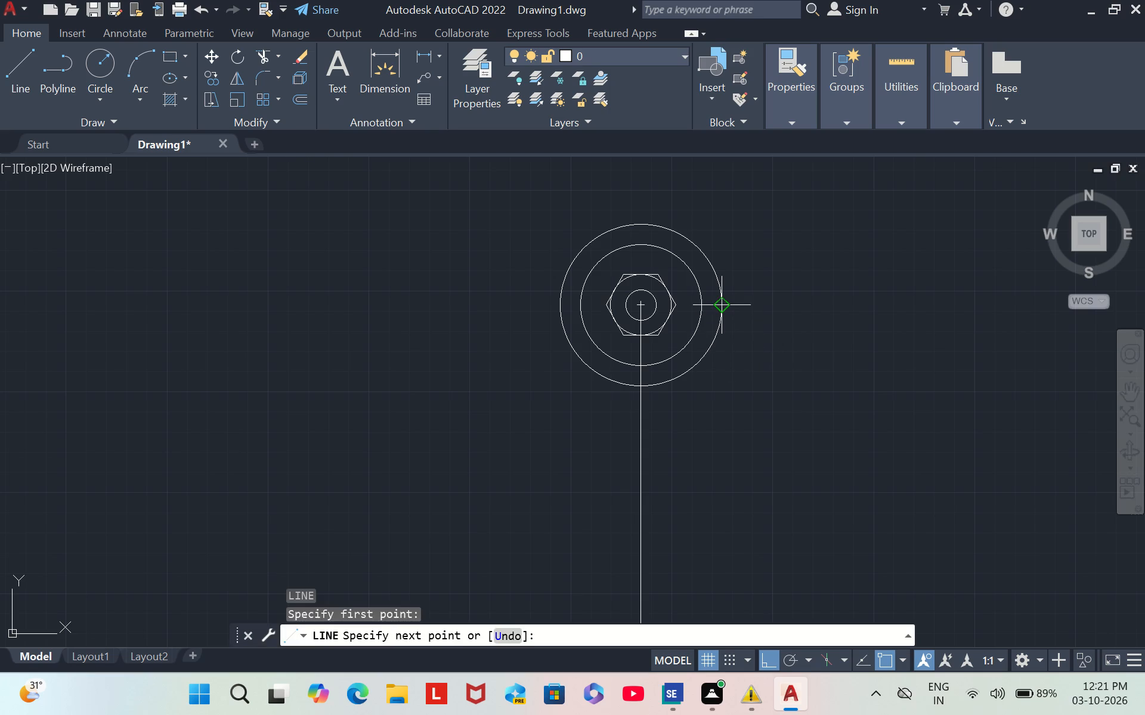
{"action": "left_click", "coordinate": [719, 392]}
{"action": "key", "text": "Escape"}
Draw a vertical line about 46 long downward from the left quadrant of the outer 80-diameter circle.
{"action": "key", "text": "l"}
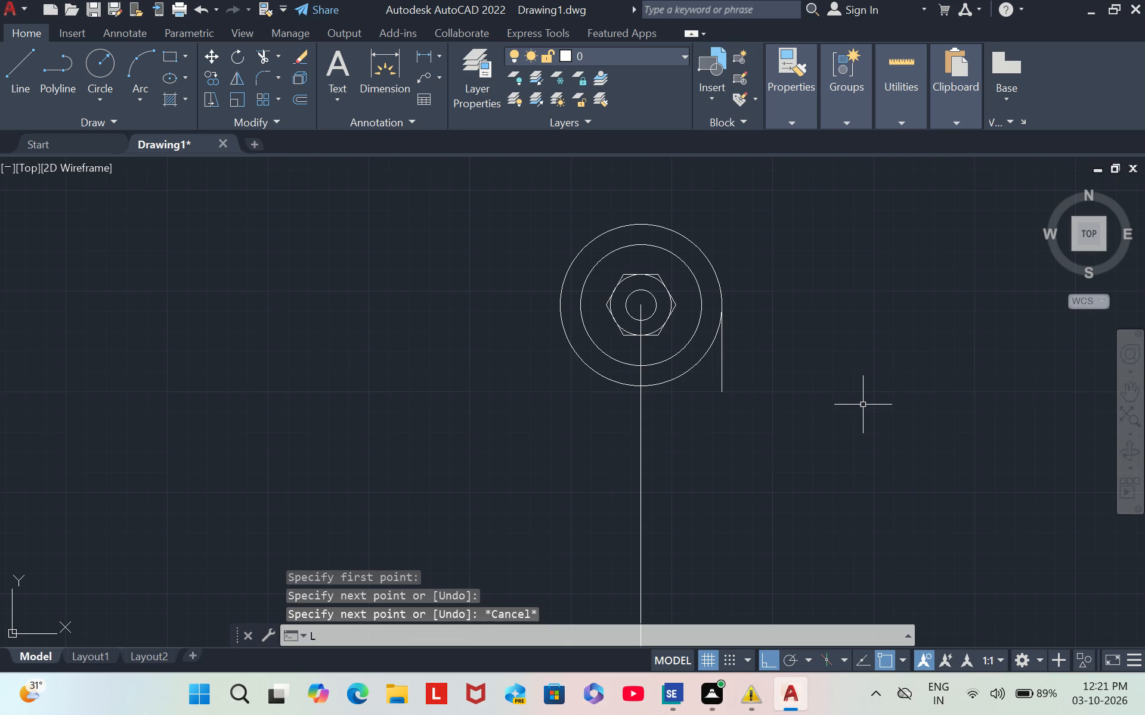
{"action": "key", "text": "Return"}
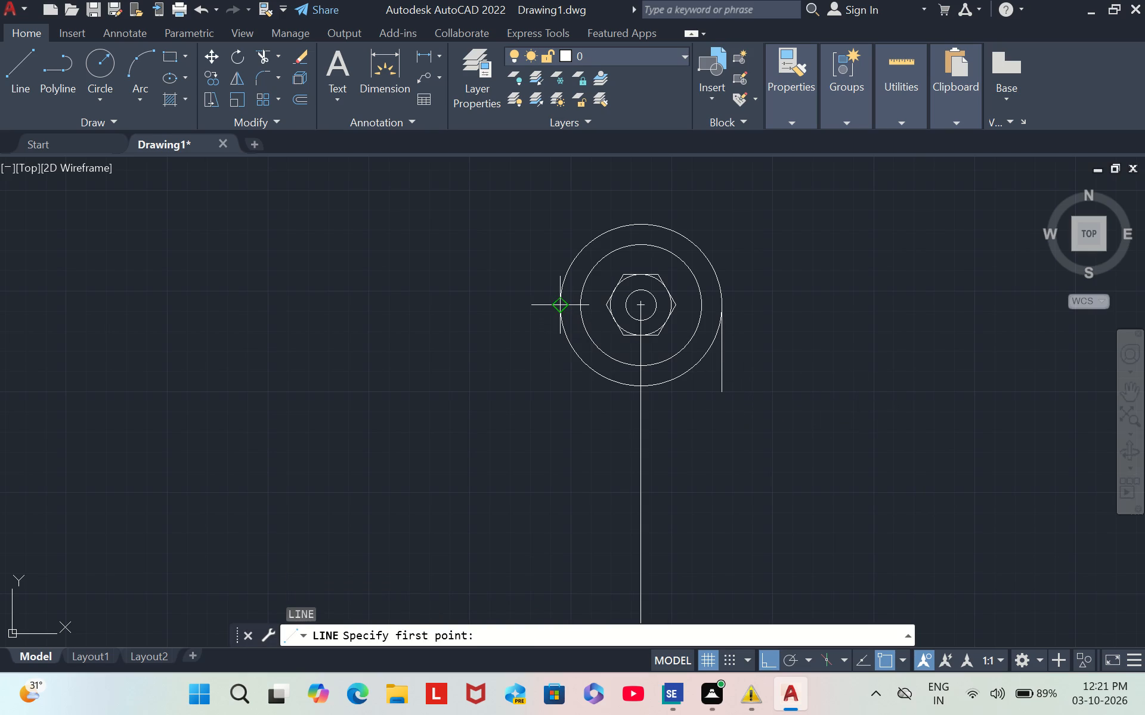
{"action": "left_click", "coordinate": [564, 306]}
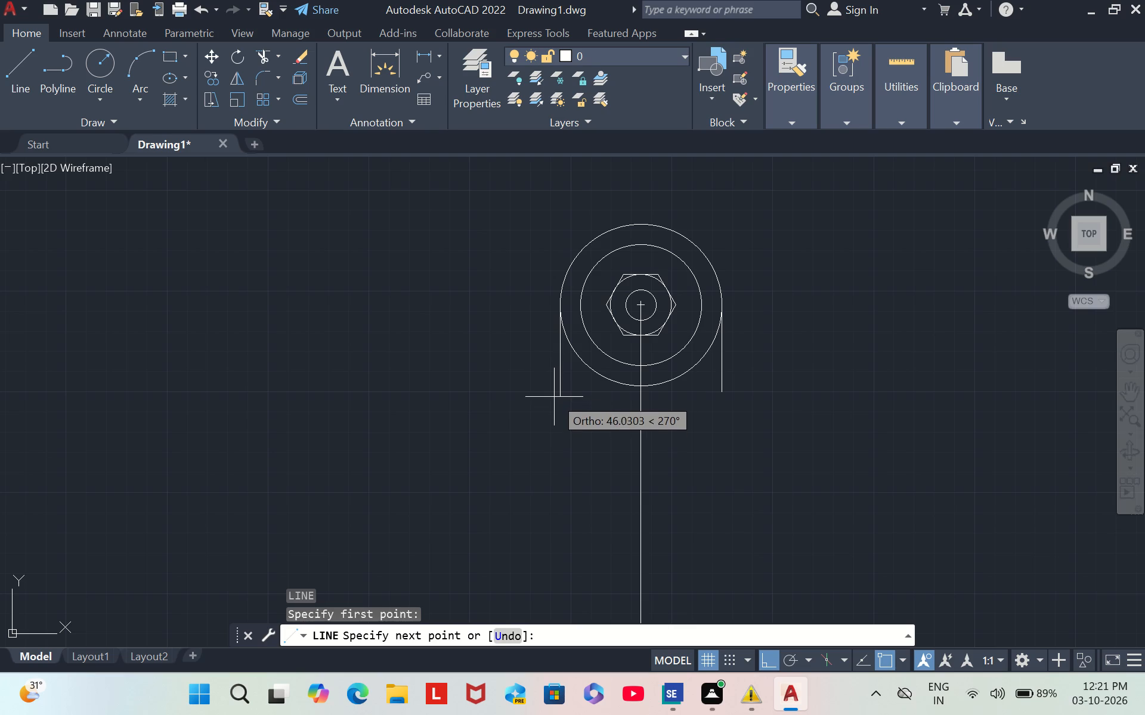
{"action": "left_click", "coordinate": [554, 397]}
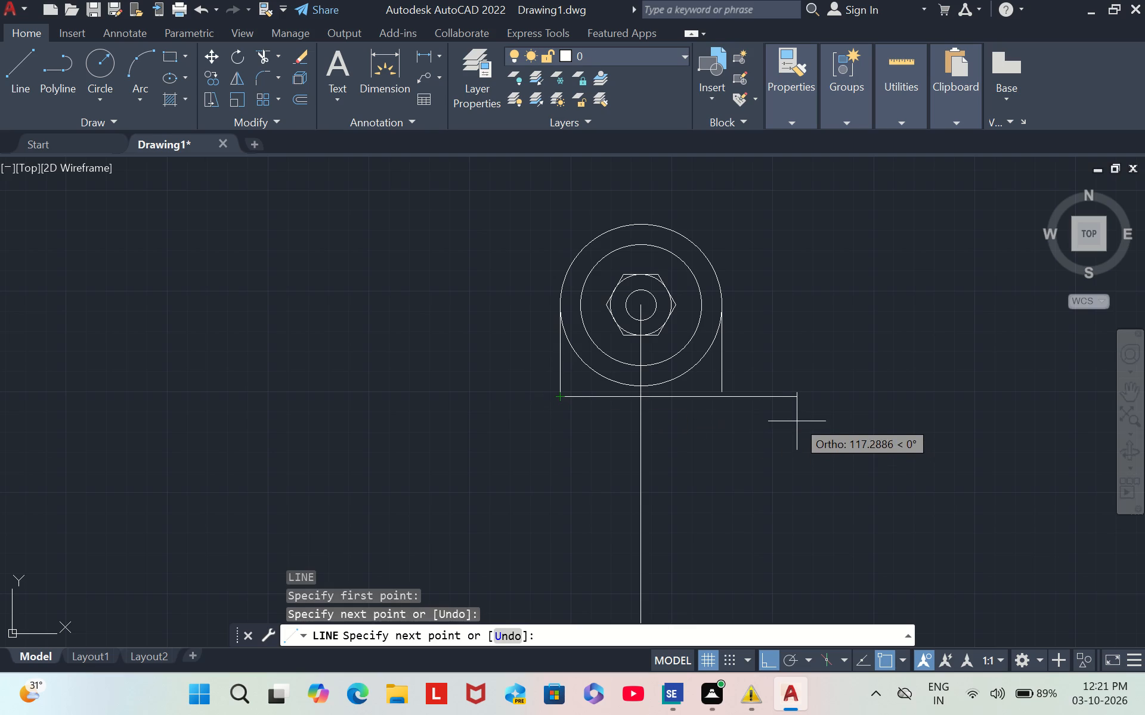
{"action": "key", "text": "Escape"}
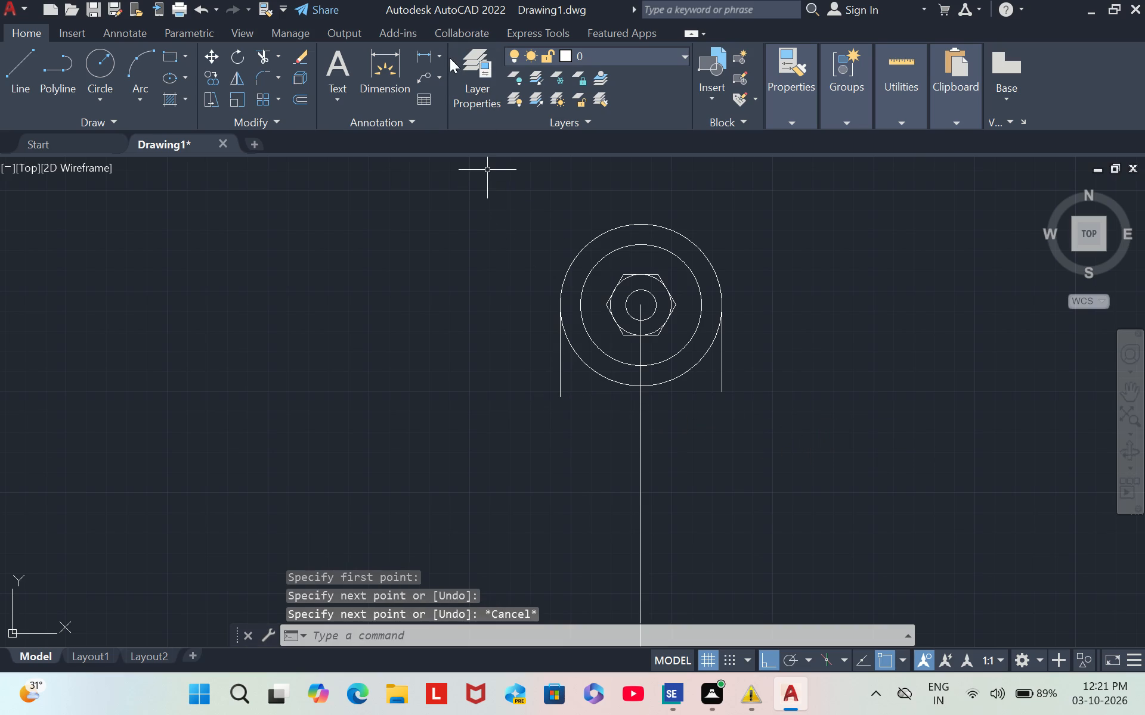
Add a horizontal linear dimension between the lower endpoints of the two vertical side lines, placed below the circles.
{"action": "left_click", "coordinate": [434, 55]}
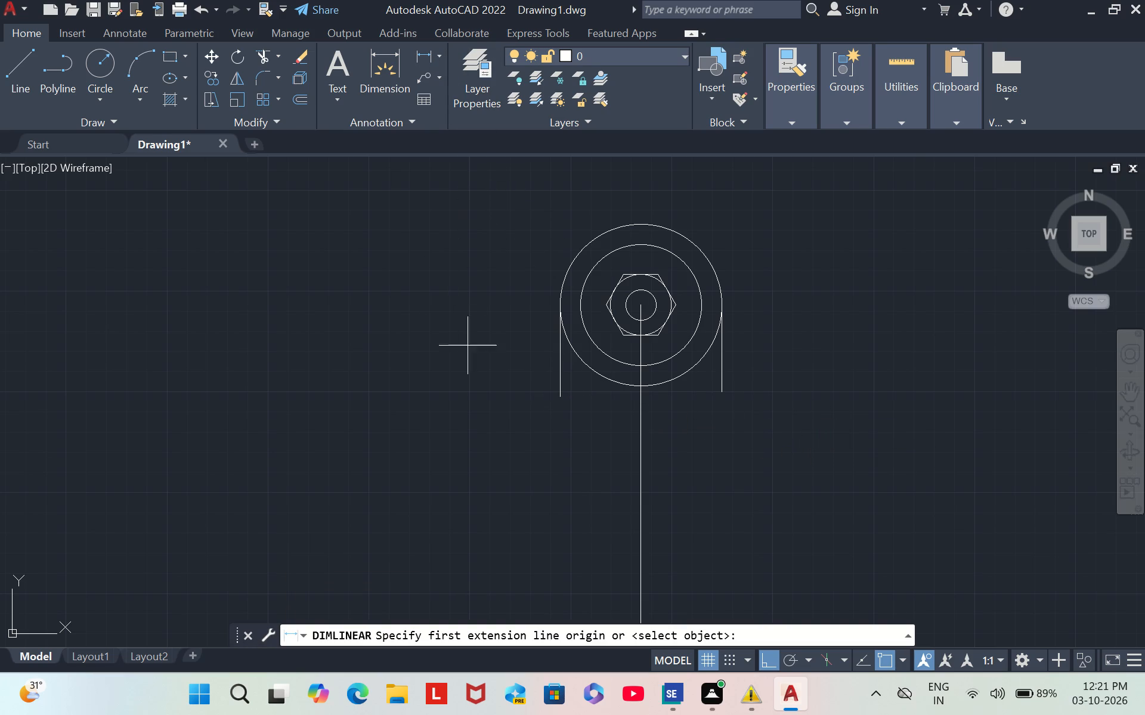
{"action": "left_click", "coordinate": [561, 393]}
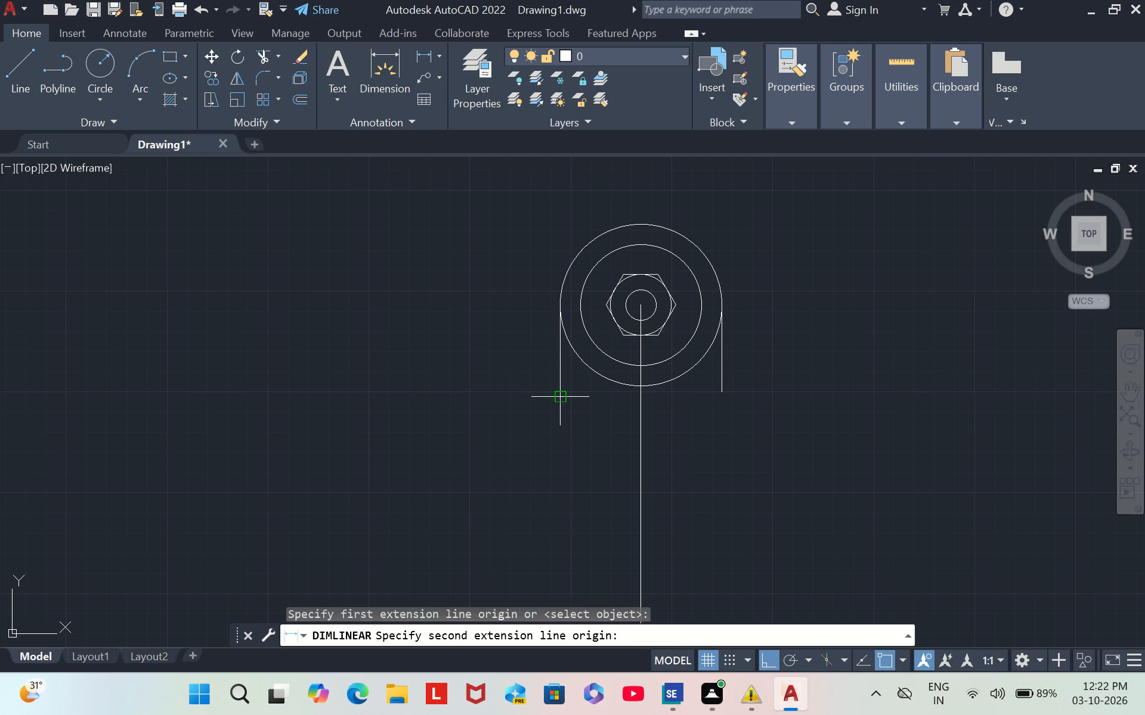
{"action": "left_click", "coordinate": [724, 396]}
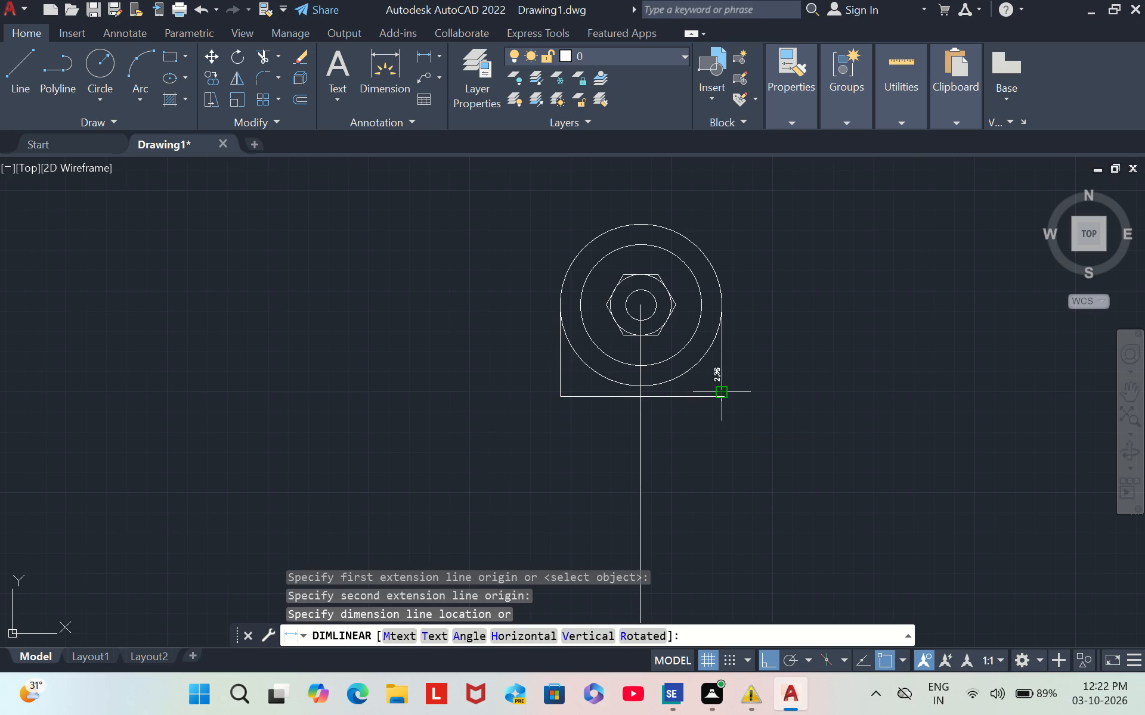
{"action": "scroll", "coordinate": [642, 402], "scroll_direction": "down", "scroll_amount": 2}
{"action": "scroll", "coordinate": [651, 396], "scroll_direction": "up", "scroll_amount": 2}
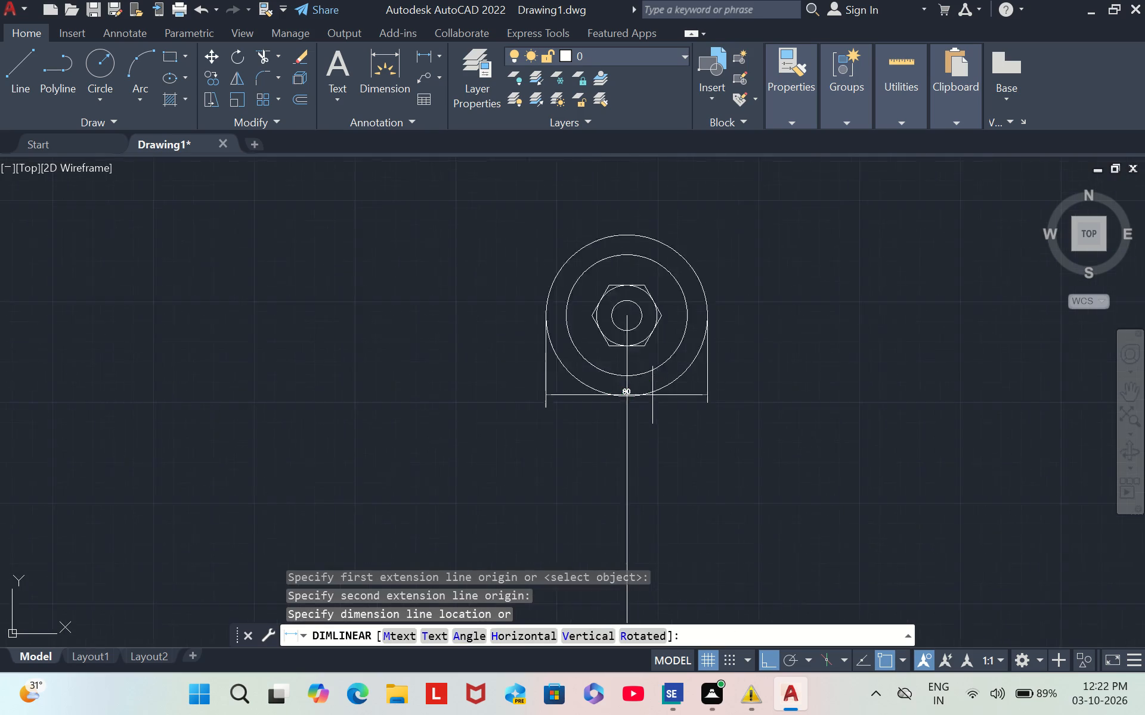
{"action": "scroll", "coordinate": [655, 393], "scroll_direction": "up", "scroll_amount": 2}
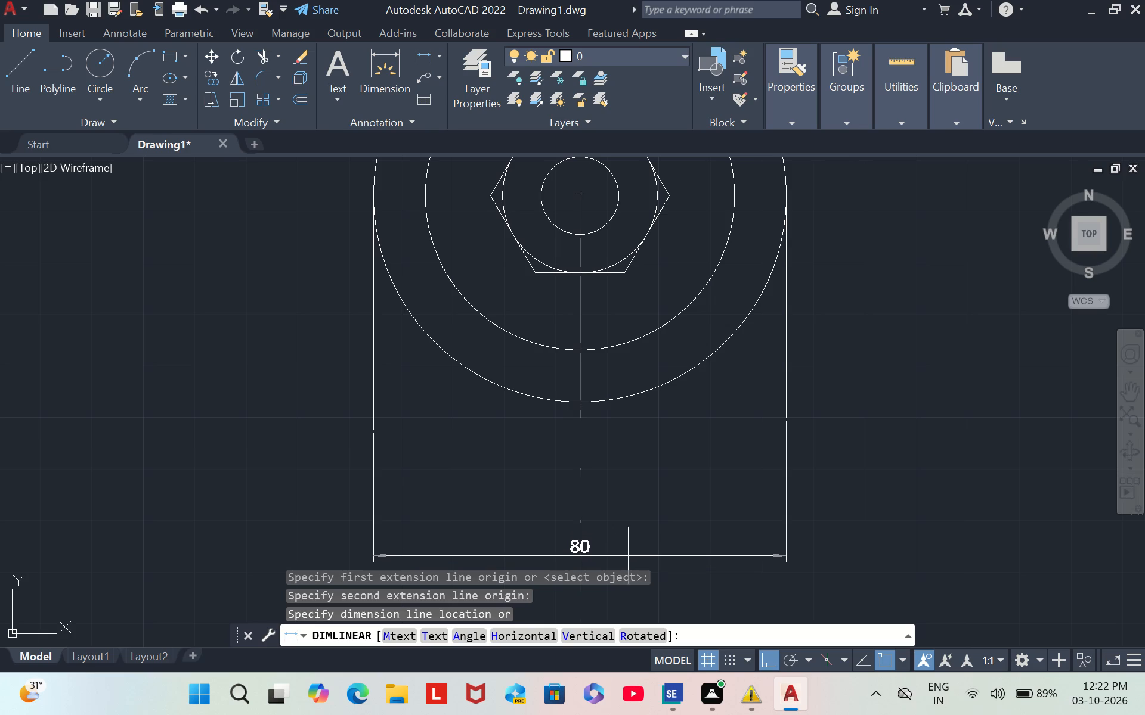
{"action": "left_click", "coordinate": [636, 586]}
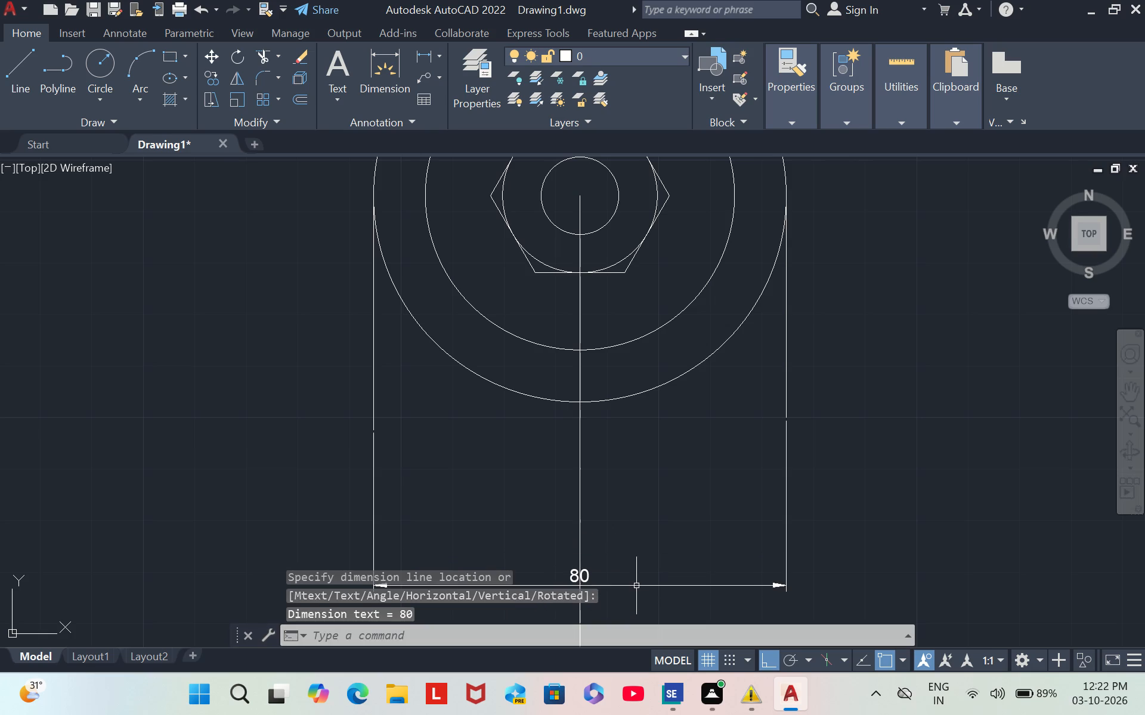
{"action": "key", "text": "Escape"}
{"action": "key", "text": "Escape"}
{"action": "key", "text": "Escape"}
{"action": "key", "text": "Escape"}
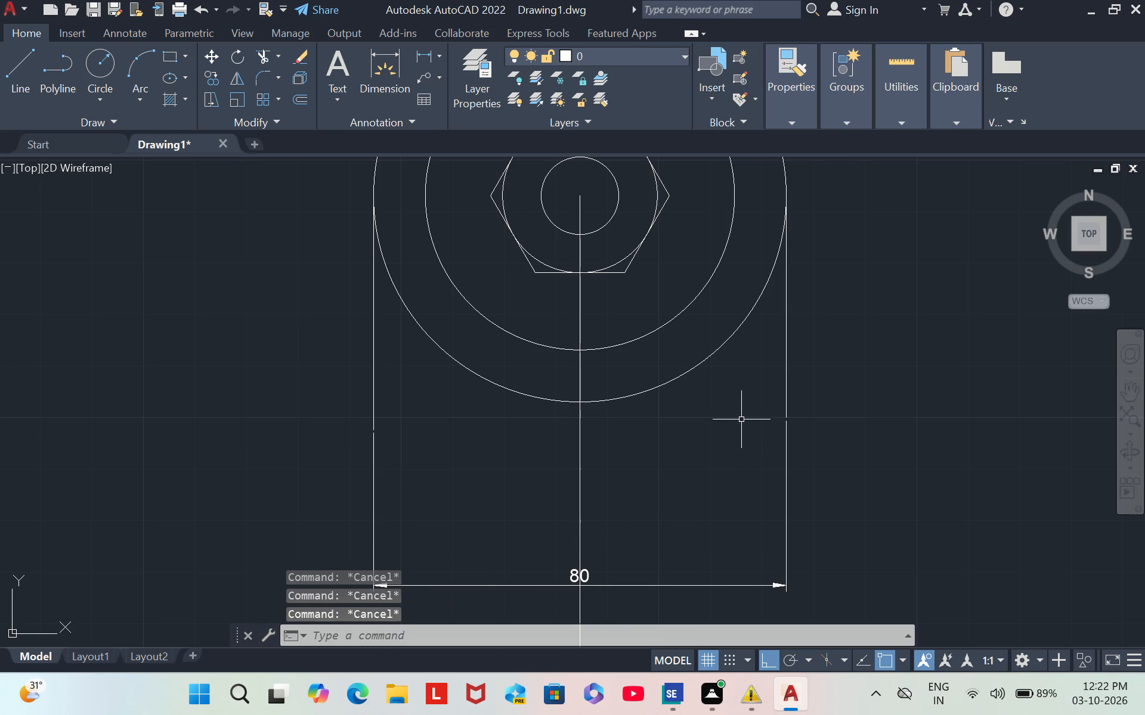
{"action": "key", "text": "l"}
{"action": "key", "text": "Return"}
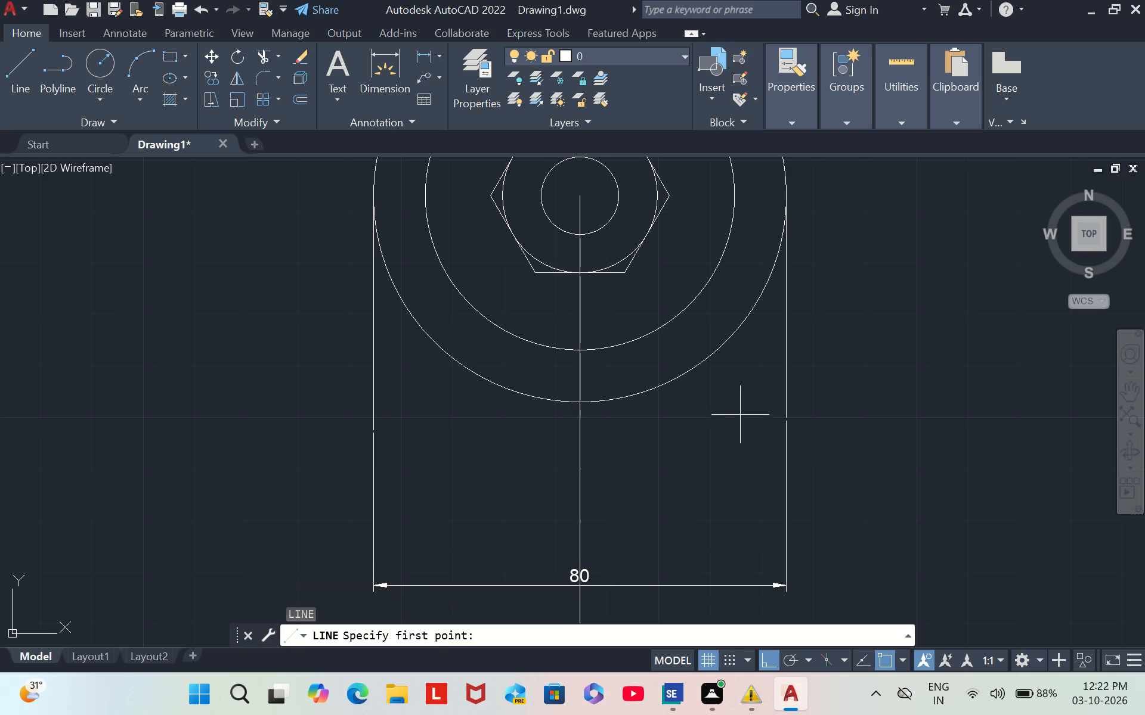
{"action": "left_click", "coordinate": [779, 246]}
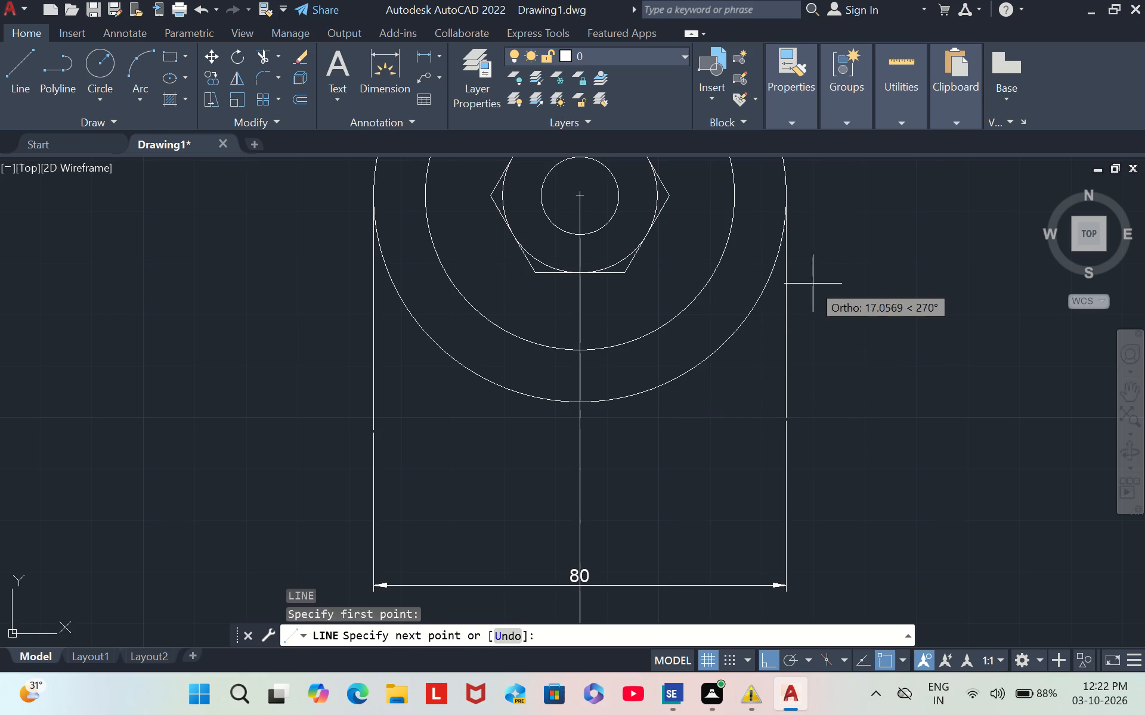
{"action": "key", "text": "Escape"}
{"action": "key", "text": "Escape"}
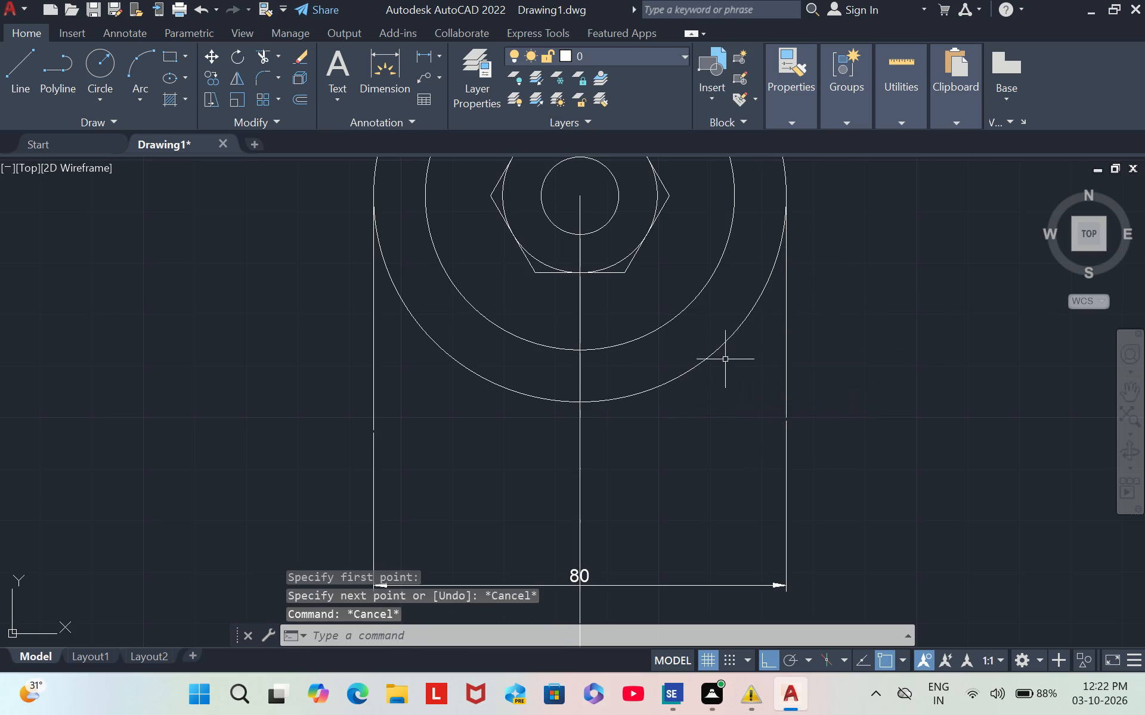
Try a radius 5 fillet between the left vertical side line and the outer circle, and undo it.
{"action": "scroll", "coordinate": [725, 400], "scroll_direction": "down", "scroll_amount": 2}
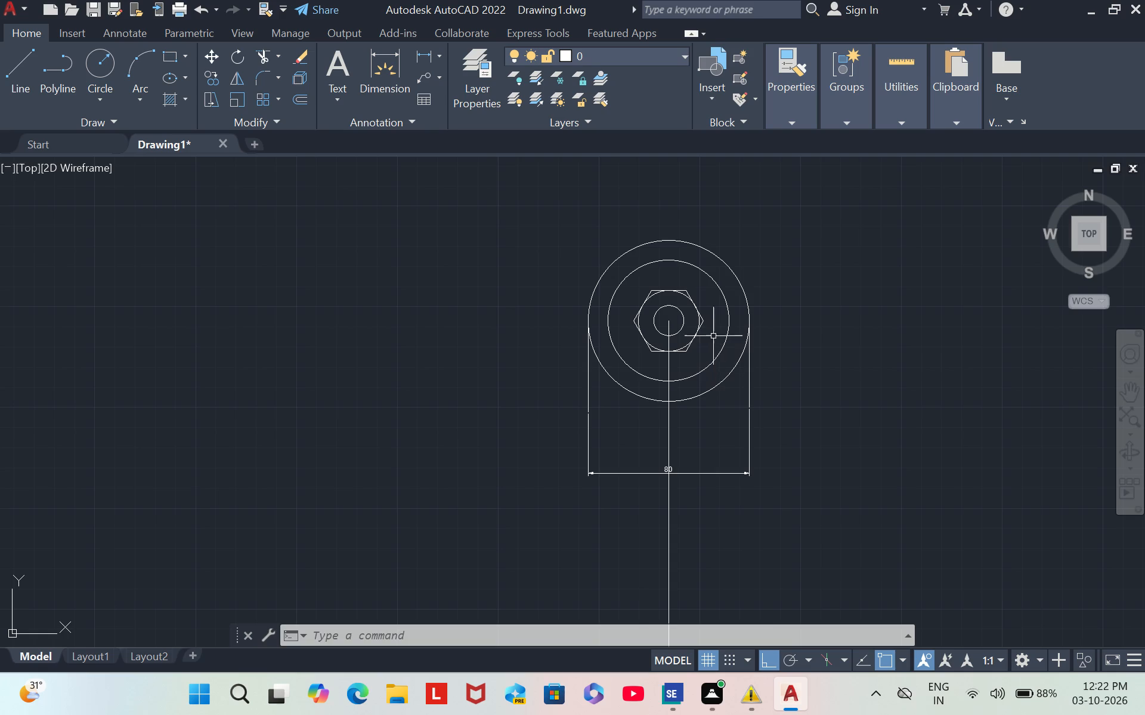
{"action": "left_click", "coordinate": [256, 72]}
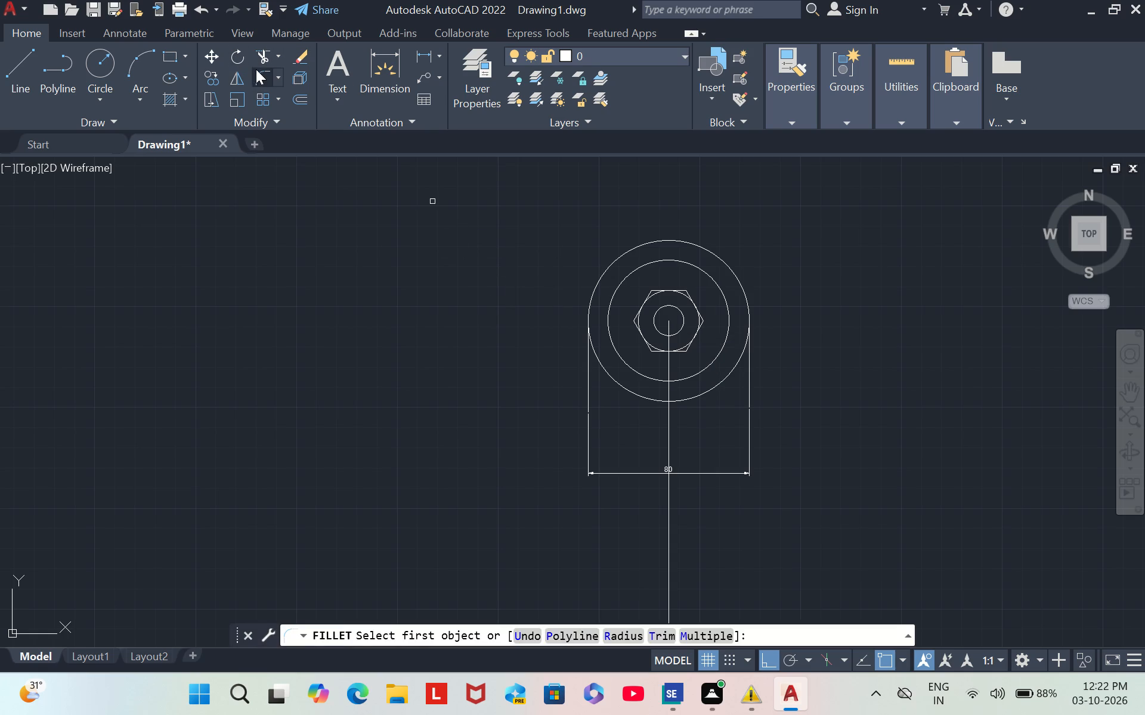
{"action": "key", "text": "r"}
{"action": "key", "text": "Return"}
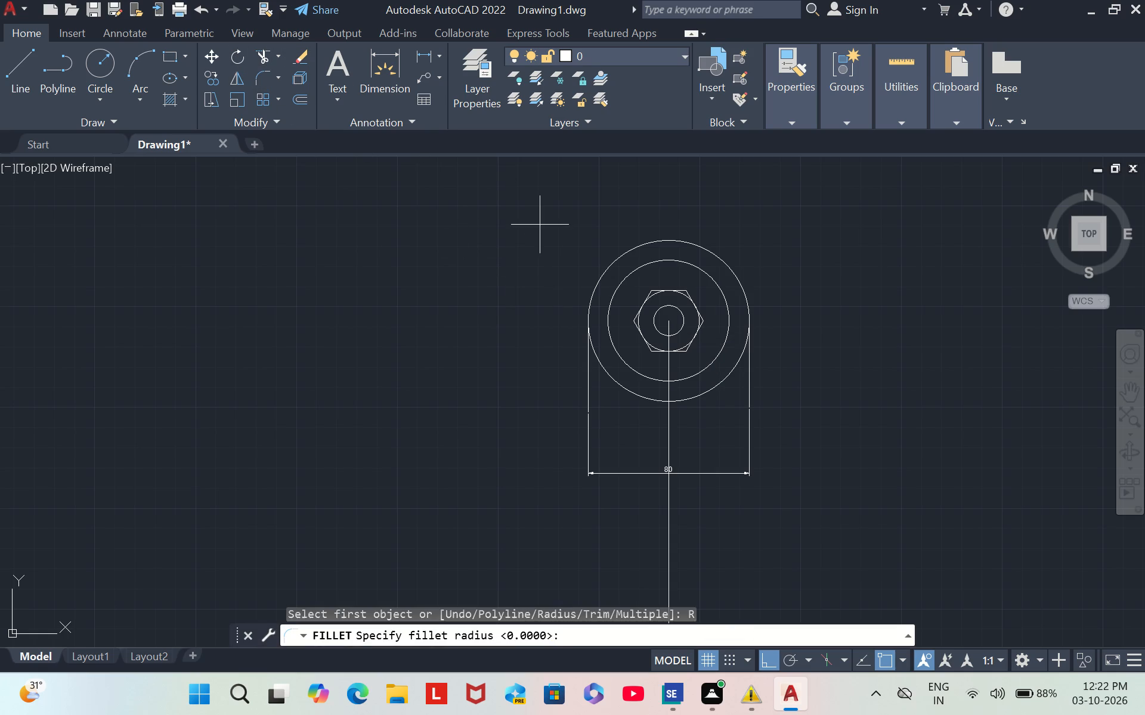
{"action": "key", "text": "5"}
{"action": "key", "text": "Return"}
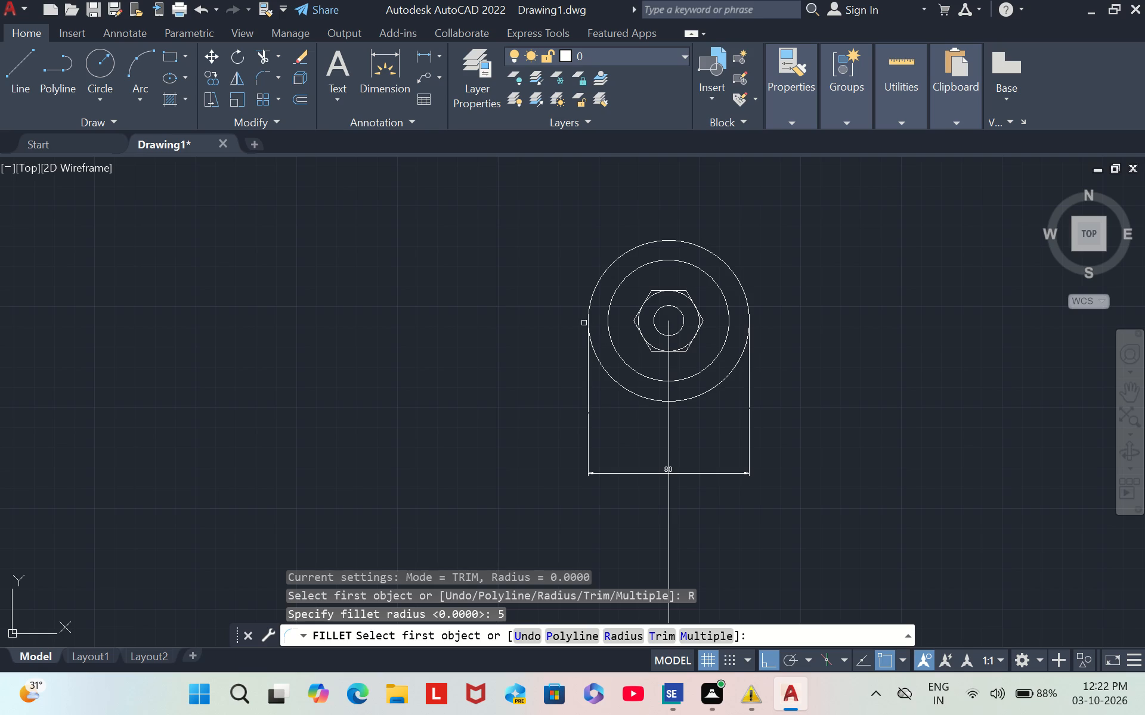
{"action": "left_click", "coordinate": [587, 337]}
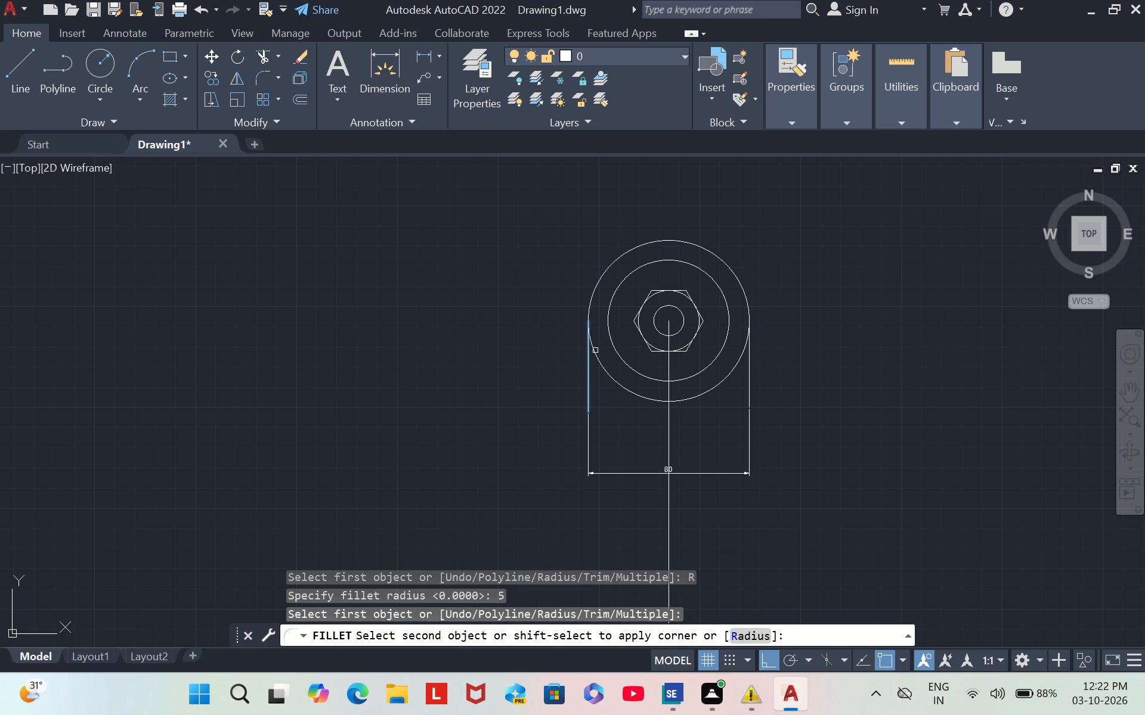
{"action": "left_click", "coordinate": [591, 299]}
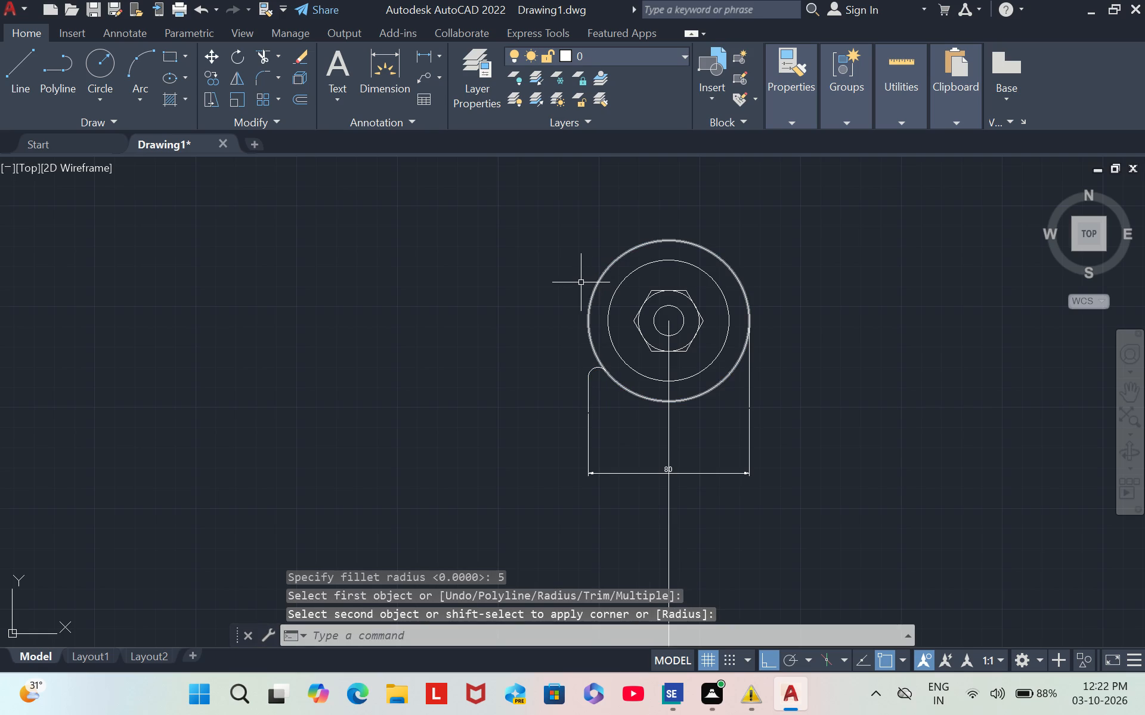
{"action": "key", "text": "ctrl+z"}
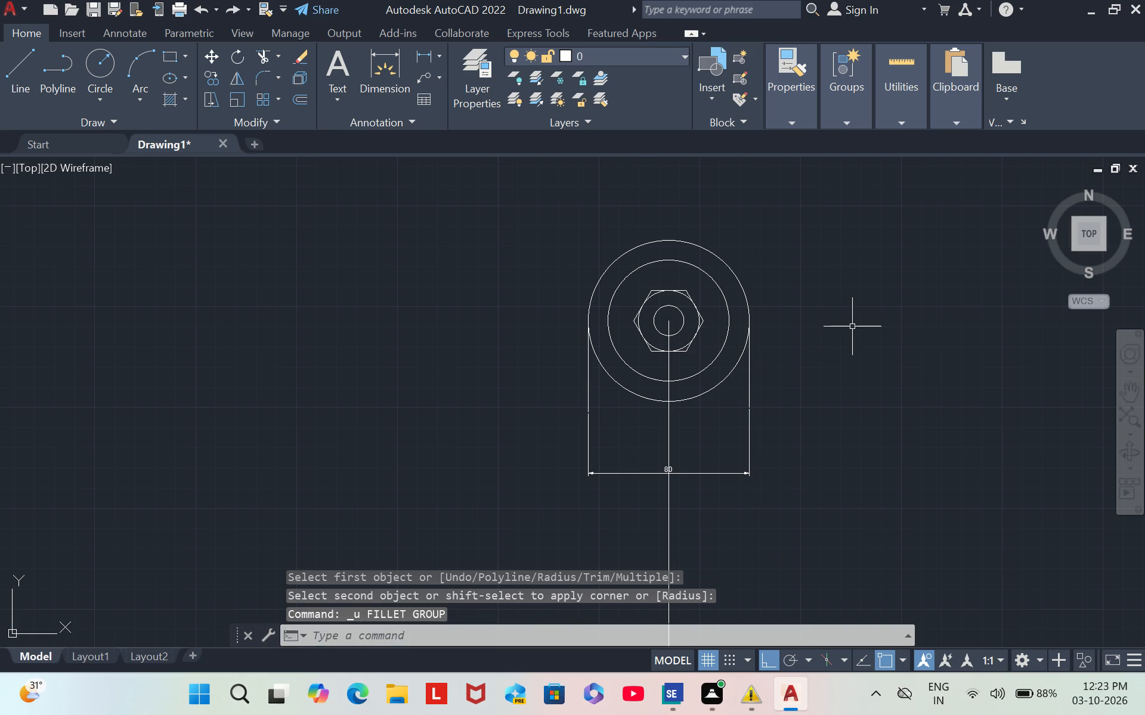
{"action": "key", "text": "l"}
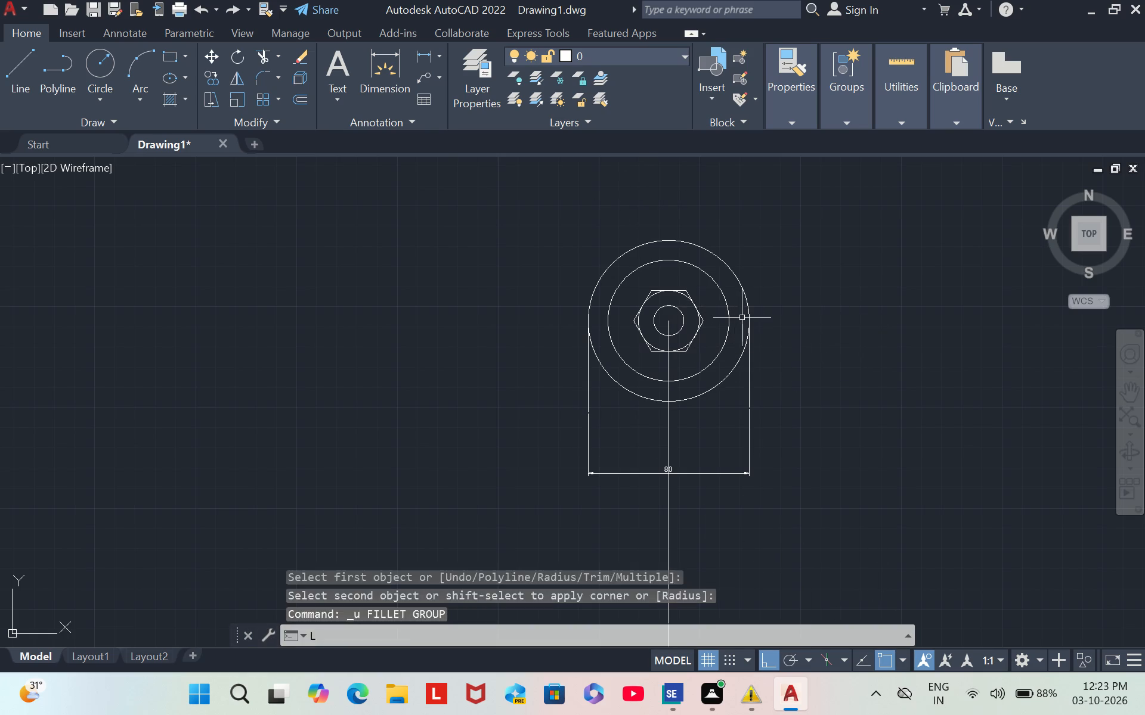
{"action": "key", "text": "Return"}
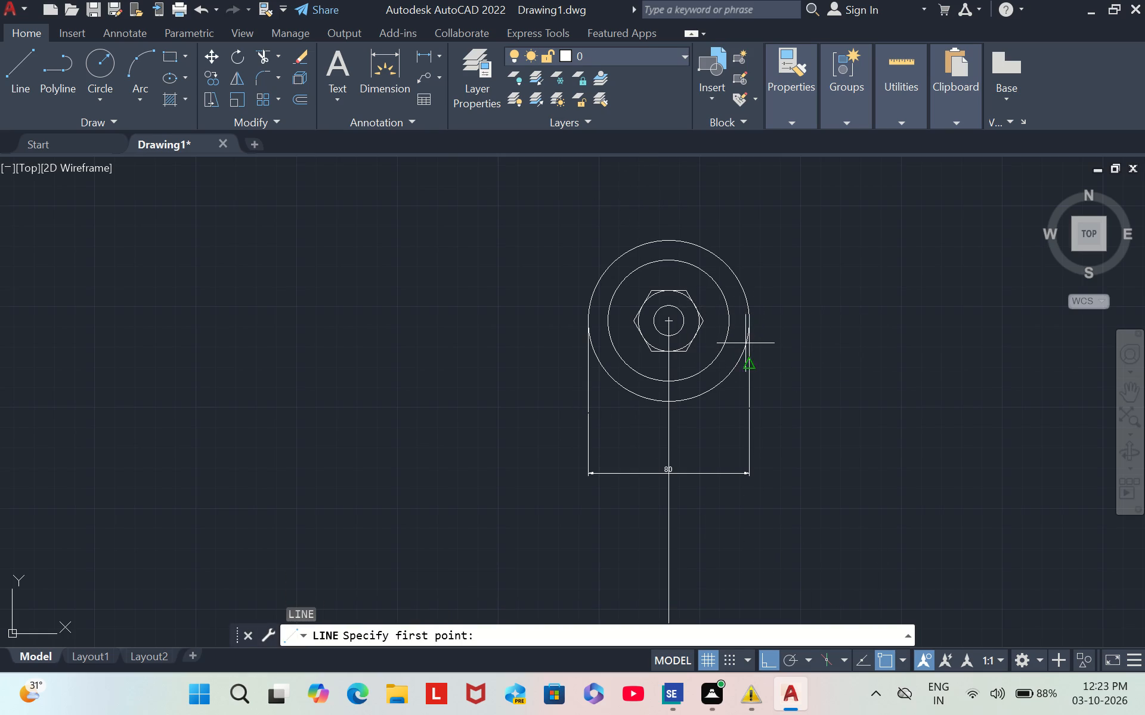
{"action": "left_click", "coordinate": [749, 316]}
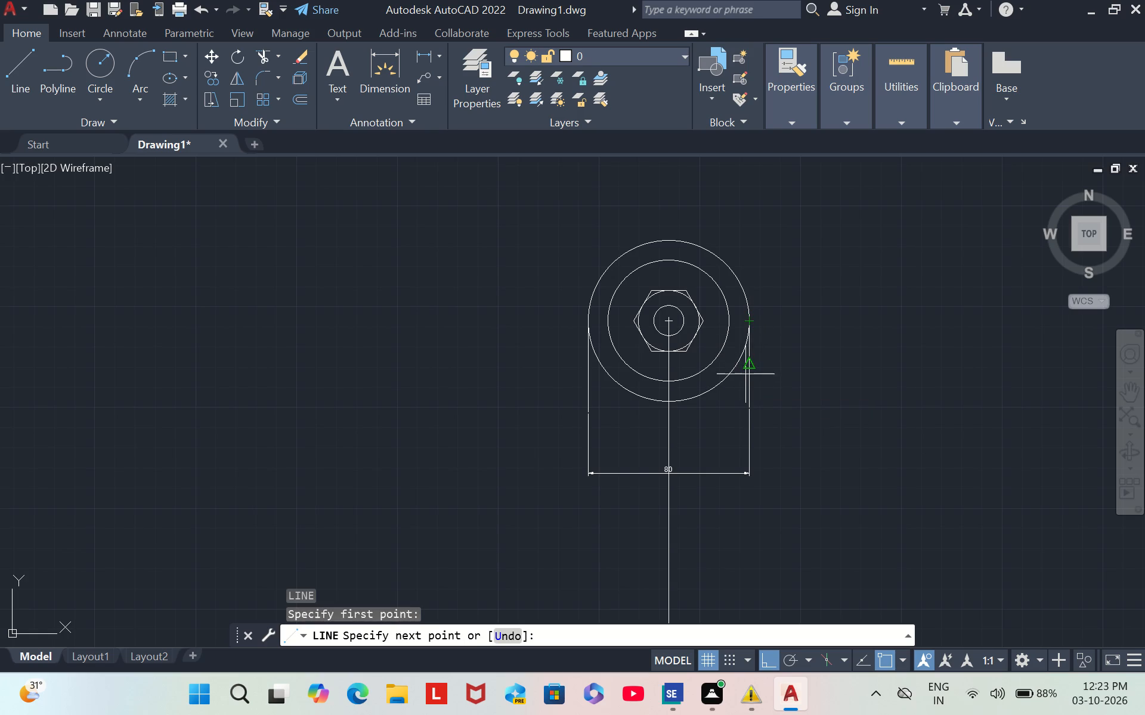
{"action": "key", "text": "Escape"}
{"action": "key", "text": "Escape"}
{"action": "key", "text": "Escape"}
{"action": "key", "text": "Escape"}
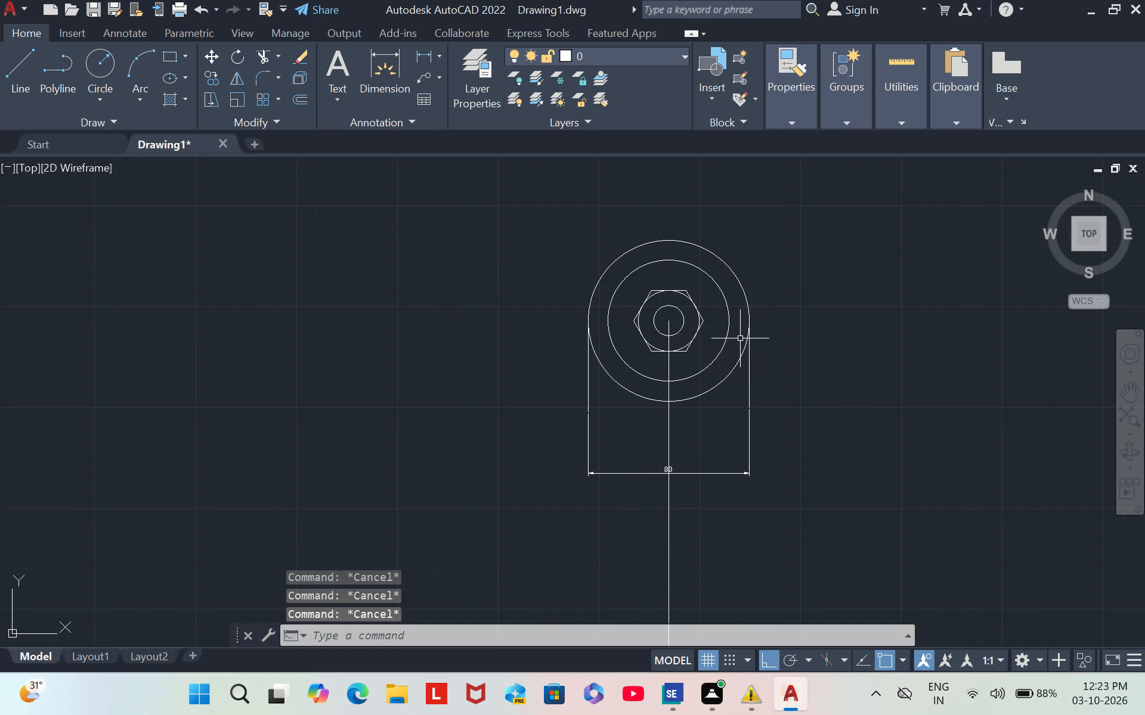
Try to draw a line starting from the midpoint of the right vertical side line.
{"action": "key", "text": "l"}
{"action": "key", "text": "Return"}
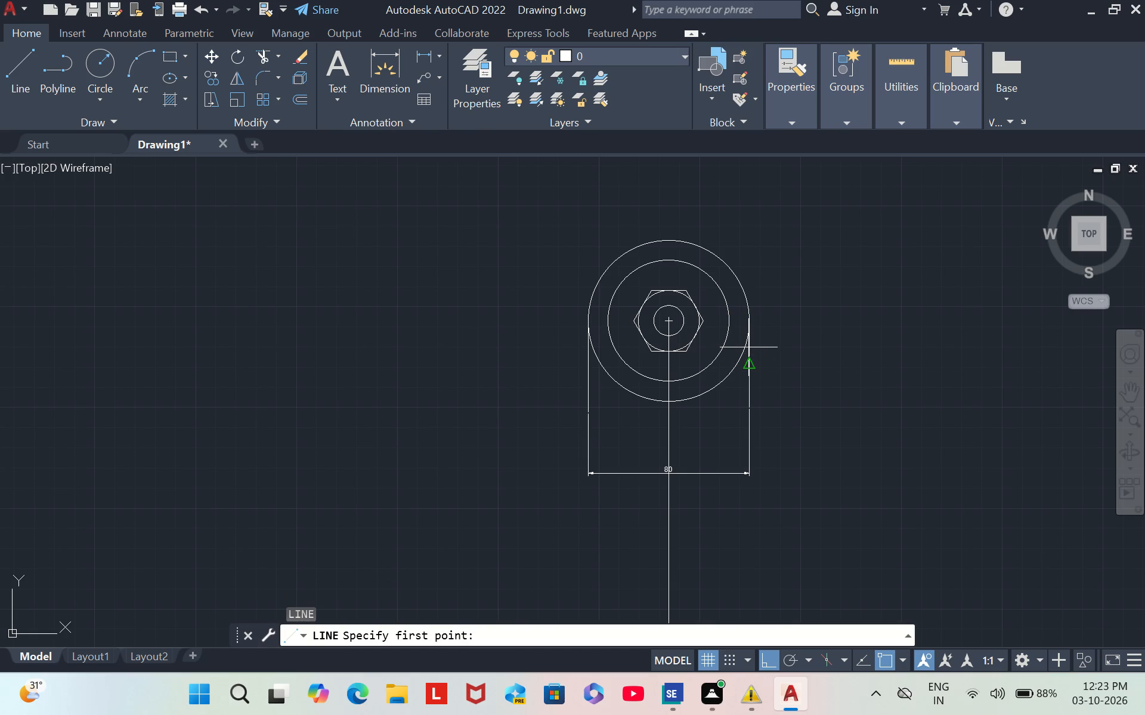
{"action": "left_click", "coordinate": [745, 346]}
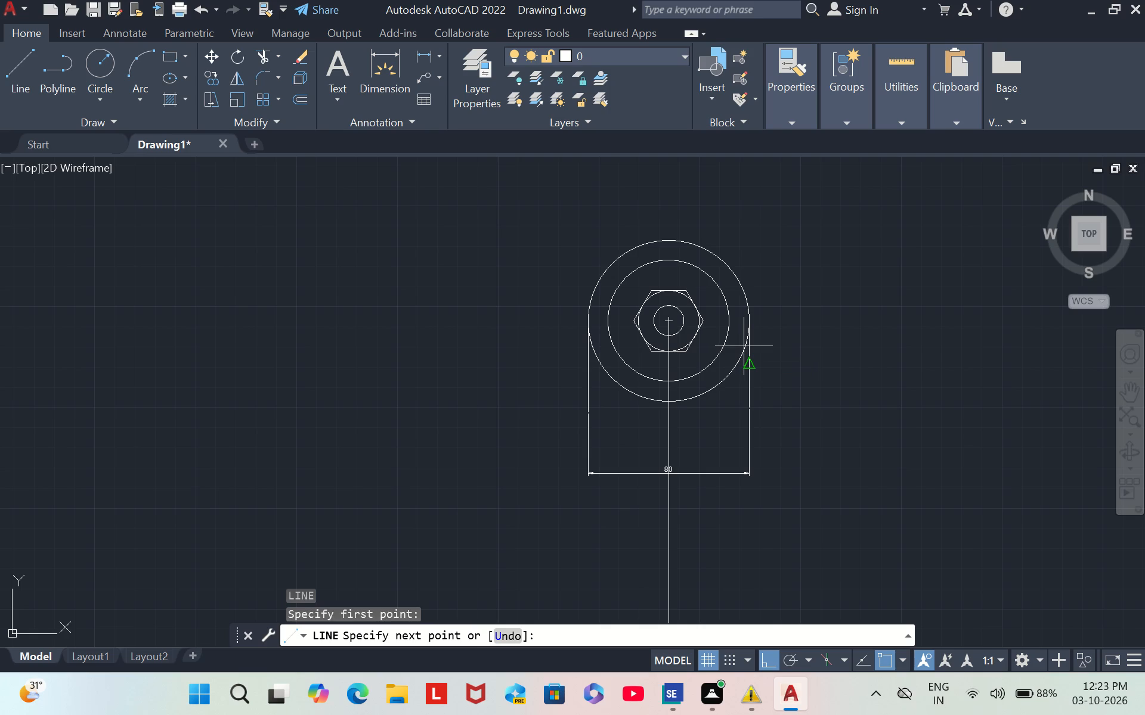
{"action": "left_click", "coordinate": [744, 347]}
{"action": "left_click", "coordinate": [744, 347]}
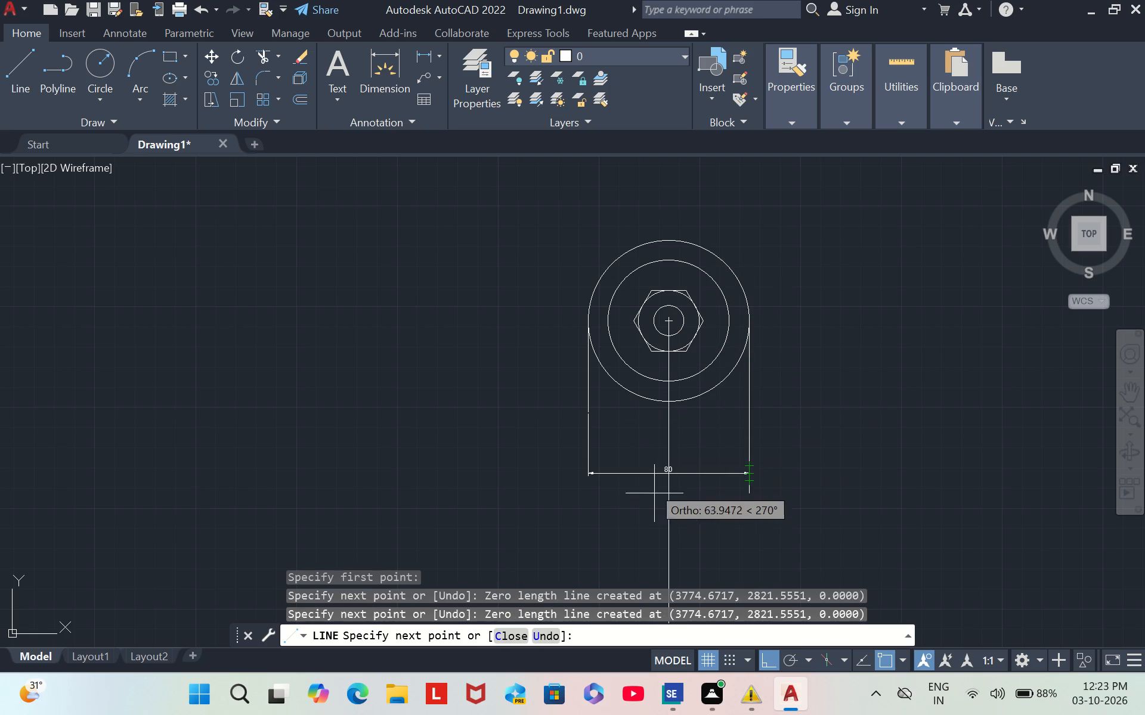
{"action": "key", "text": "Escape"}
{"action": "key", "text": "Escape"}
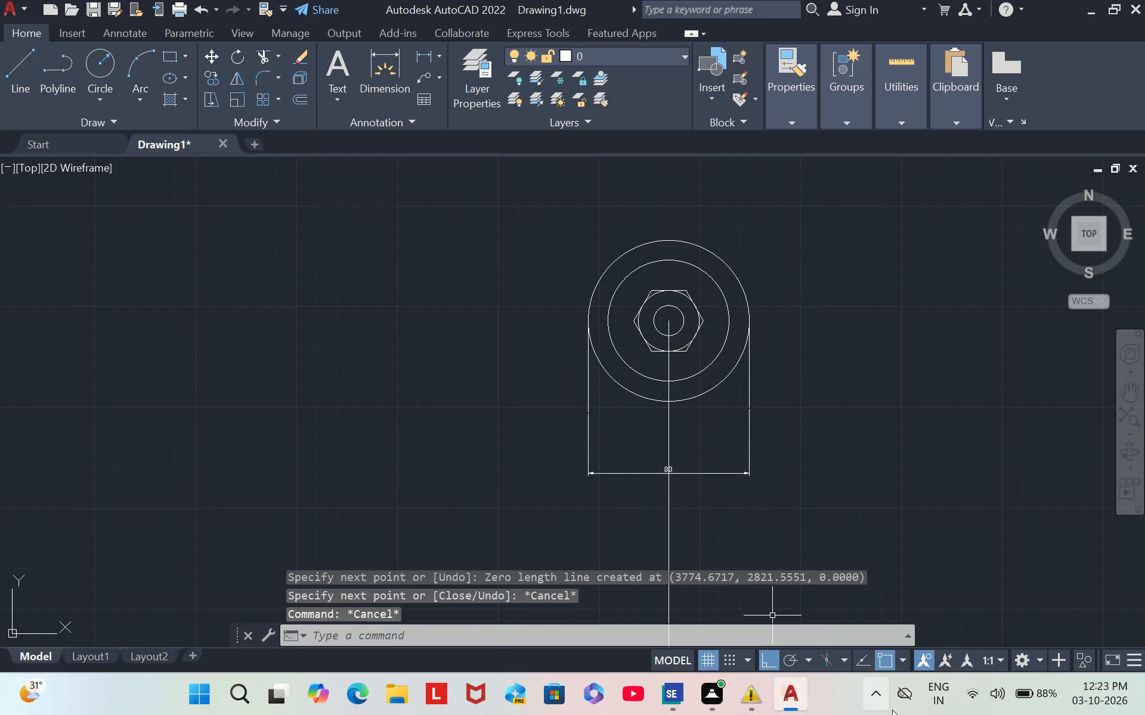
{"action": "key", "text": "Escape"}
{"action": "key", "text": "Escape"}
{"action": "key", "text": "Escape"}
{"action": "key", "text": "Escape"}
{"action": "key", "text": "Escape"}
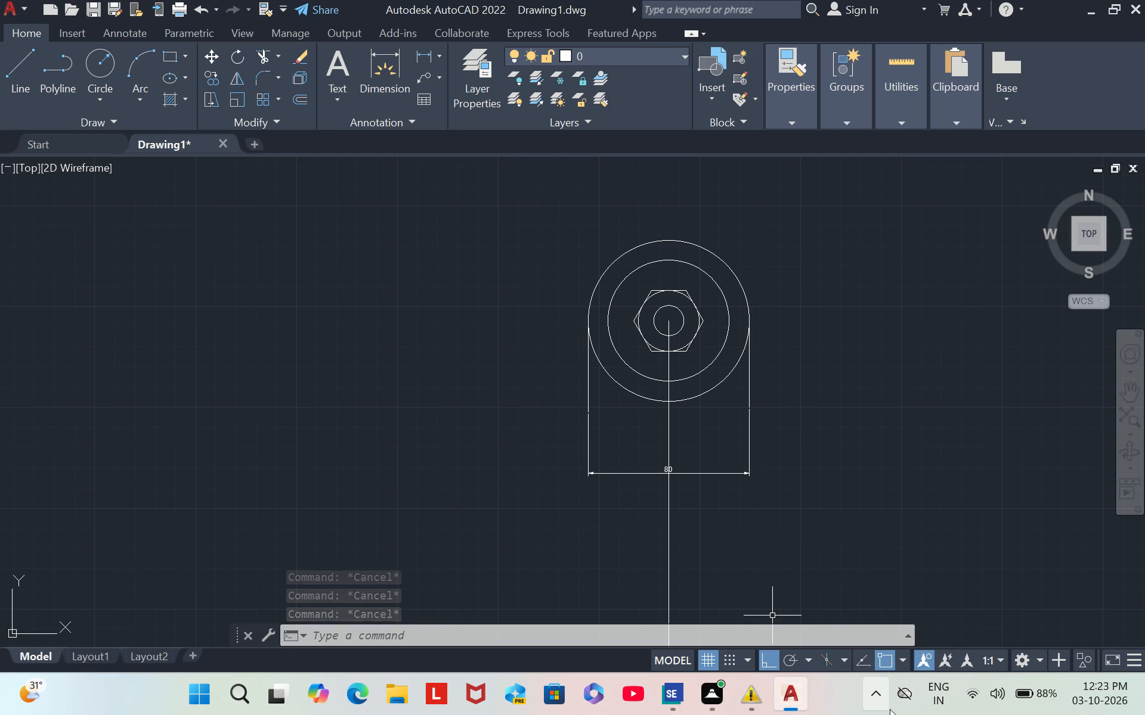
Erase the 80 linear dimension and both vertical side lines beside the outer circle.
{"action": "left_click", "coordinate": [708, 472]}
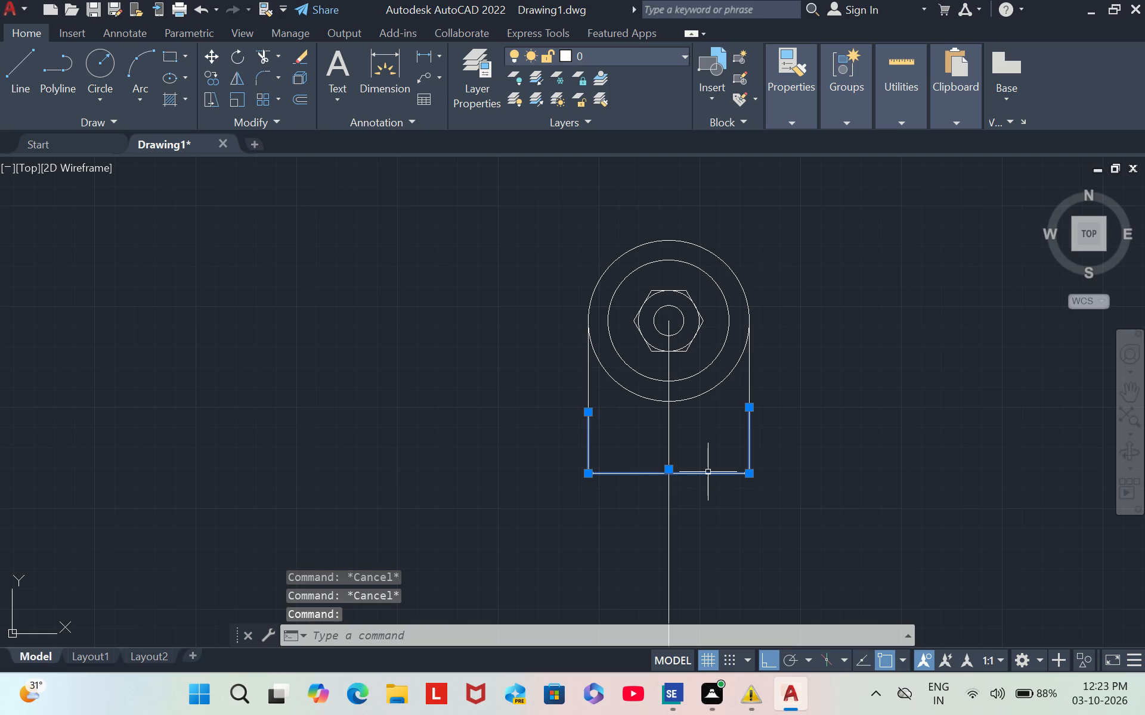
{"action": "key", "text": "Delete"}
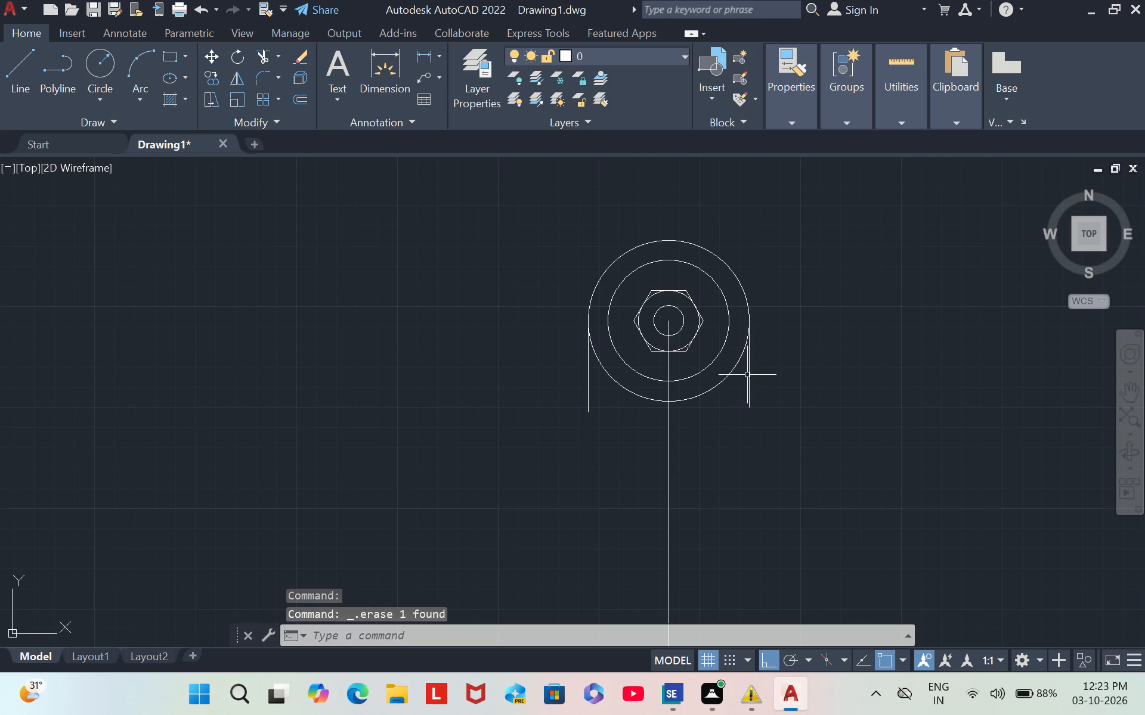
{"action": "left_click", "coordinate": [747, 370]}
{"action": "key", "text": "Delete"}
{"action": "left_click", "coordinate": [590, 396]}
{"action": "key", "text": "Delete"}
Draw connected lines from the outer circle's right quadrant about 51.5 down, to its left quadrant, vertically down, and horizontally across below the circles.
{"action": "key", "text": "l"}
{"action": "key", "text": "Return"}
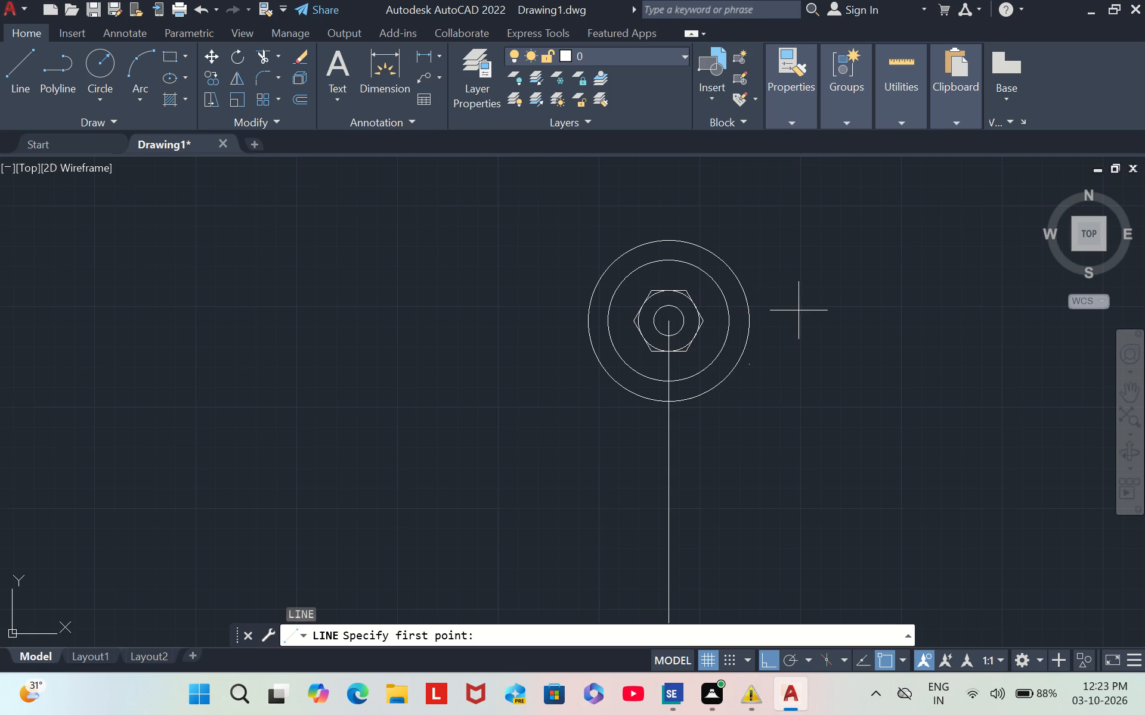
{"action": "left_click", "coordinate": [745, 343]}
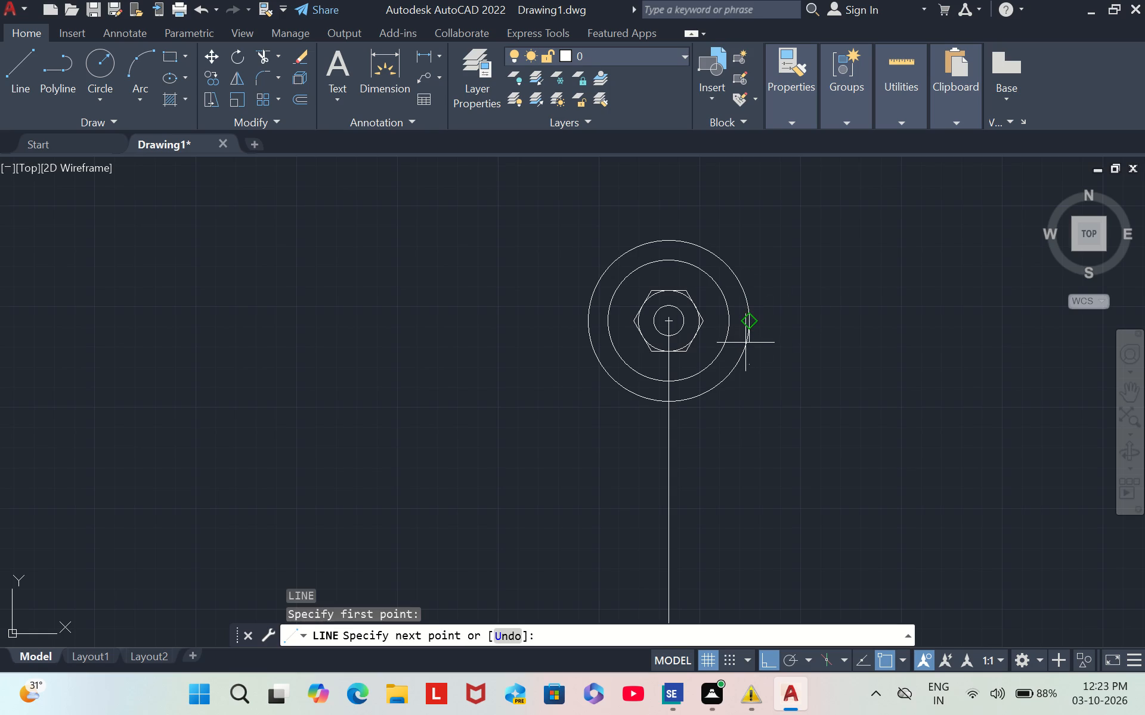
{"action": "left_click", "coordinate": [715, 423]}
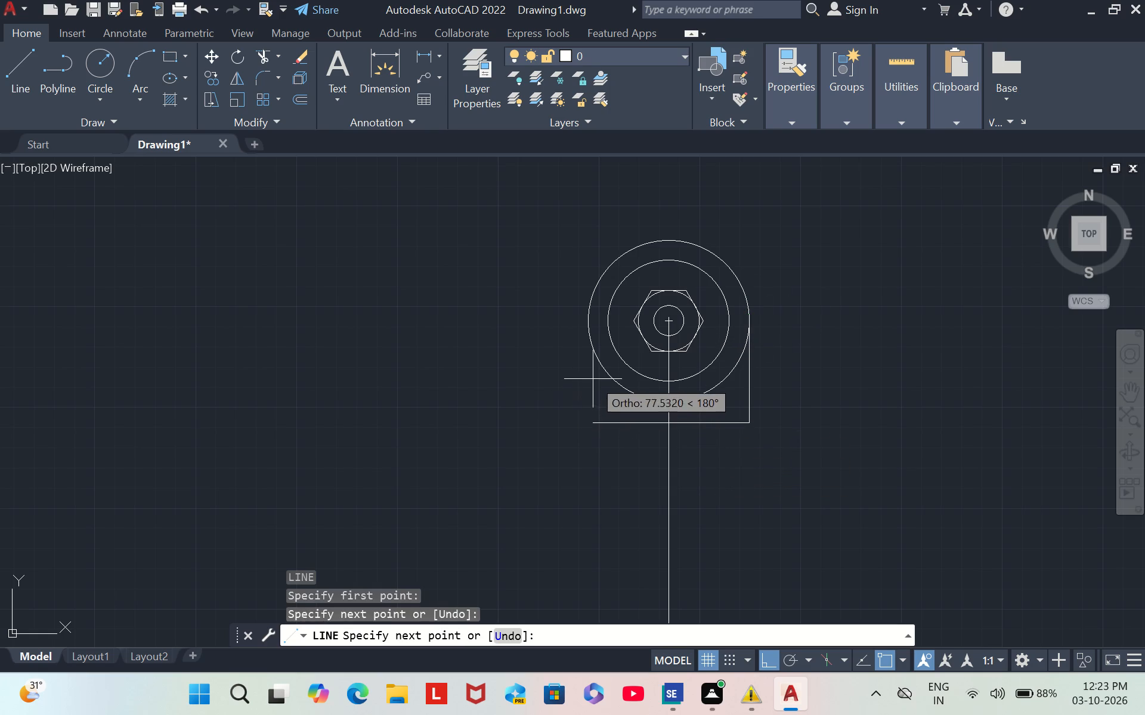
{"action": "left_click", "coordinate": [590, 344]}
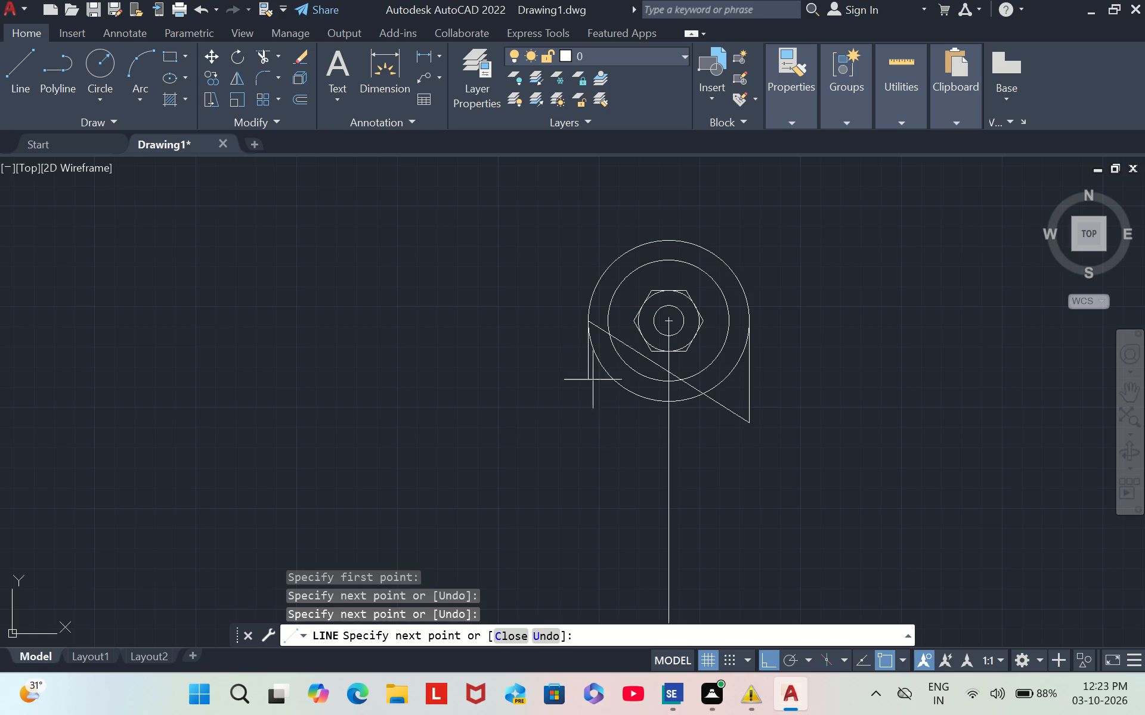
{"action": "left_click", "coordinate": [587, 431]}
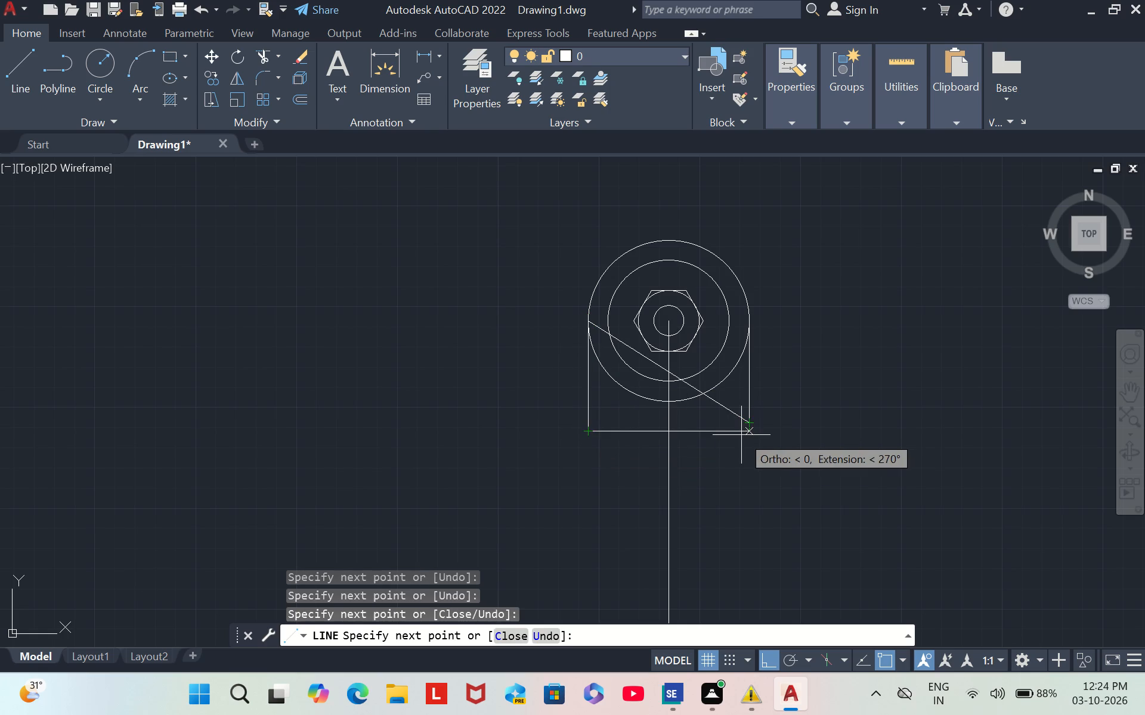
{"action": "left_click", "coordinate": [741, 434]}
{"action": "left_click", "coordinate": [741, 422]}
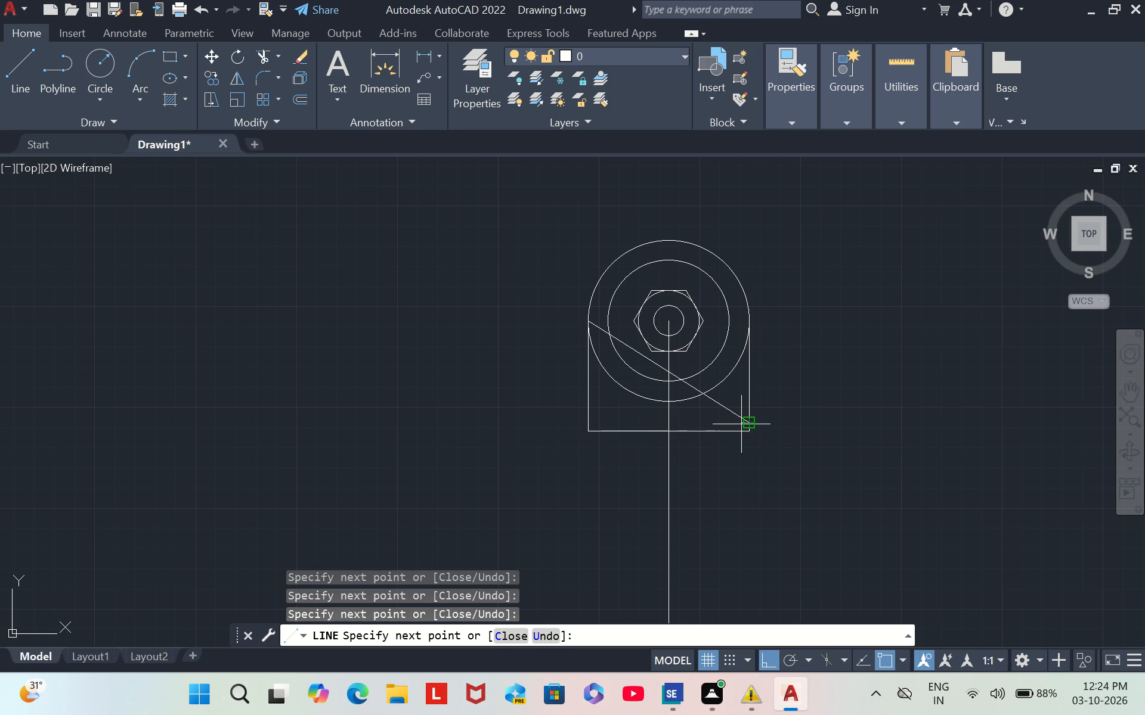
{"action": "key", "text": "Escape"}
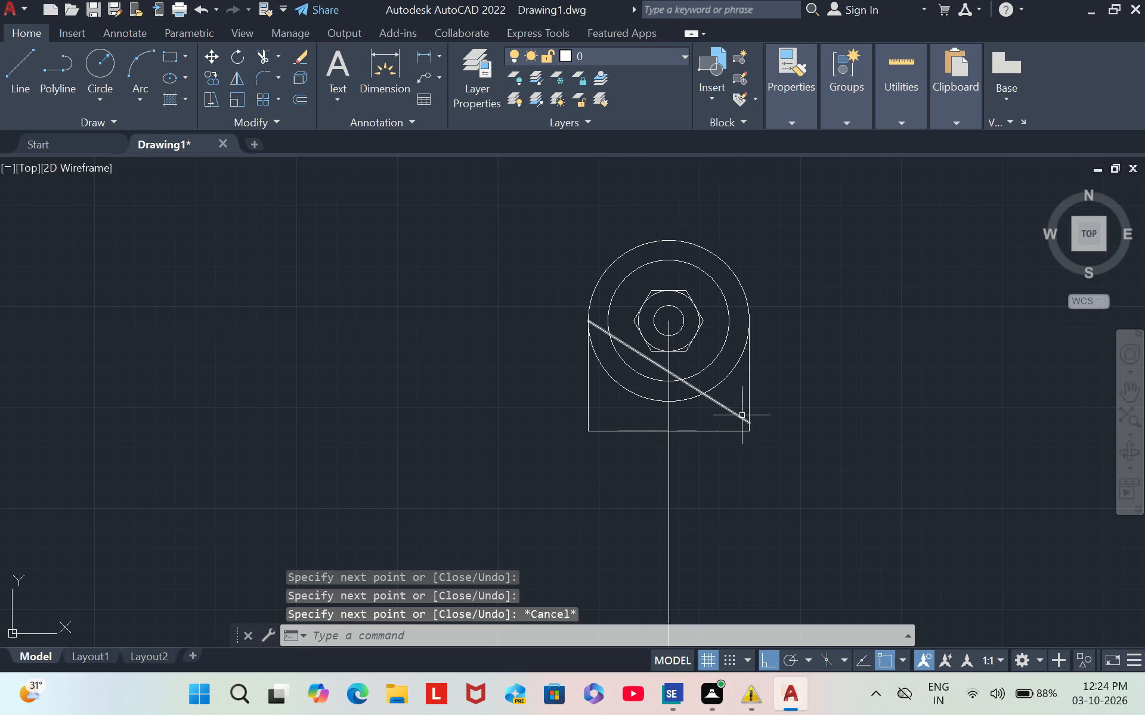
Erase the diagonal line crossing the circles between the left quadrant and the lower end of the right vertical side.
{"action": "left_click", "coordinate": [742, 415]}
{"action": "key", "text": "Delete"}
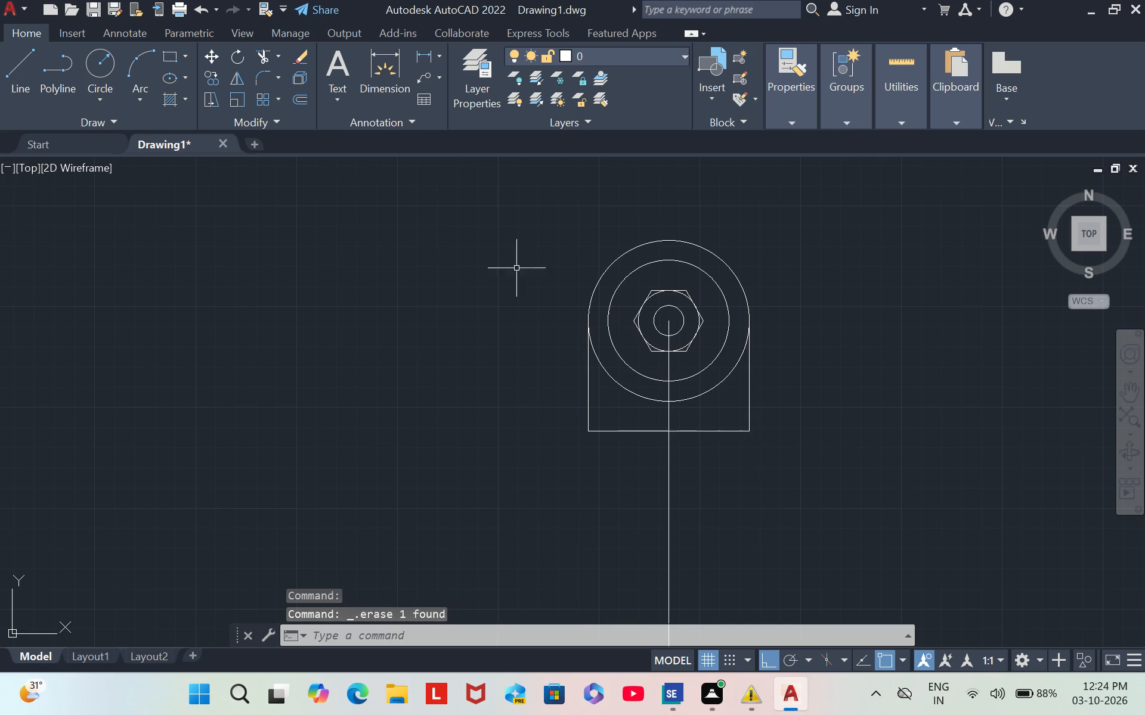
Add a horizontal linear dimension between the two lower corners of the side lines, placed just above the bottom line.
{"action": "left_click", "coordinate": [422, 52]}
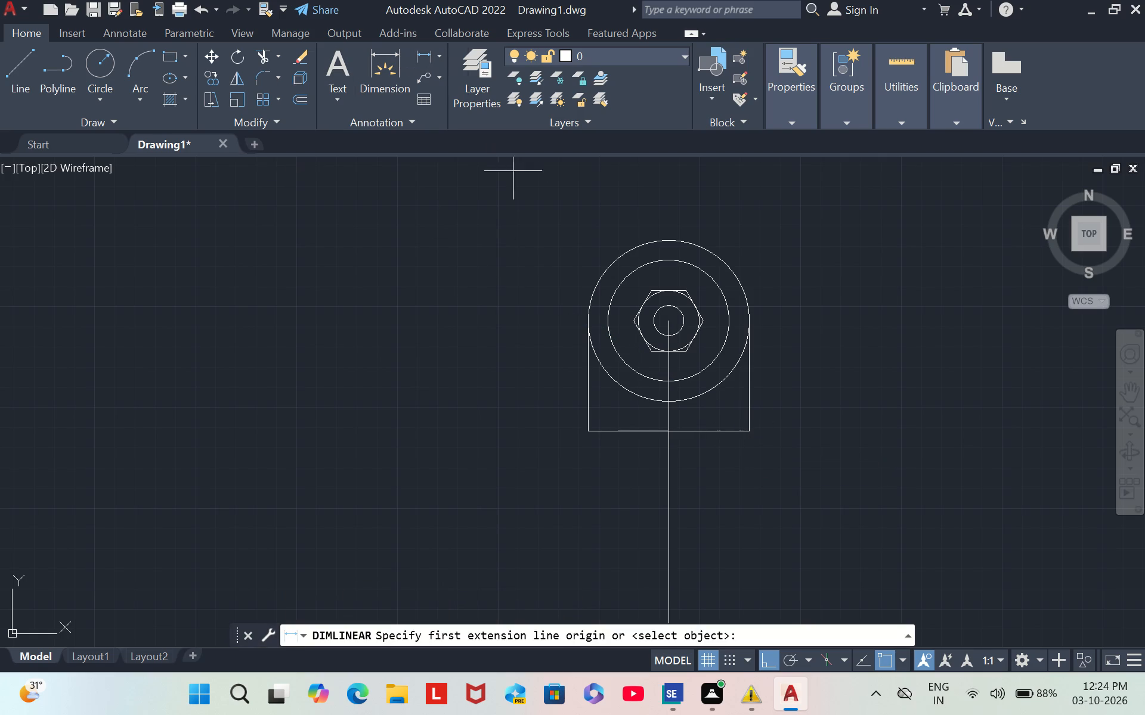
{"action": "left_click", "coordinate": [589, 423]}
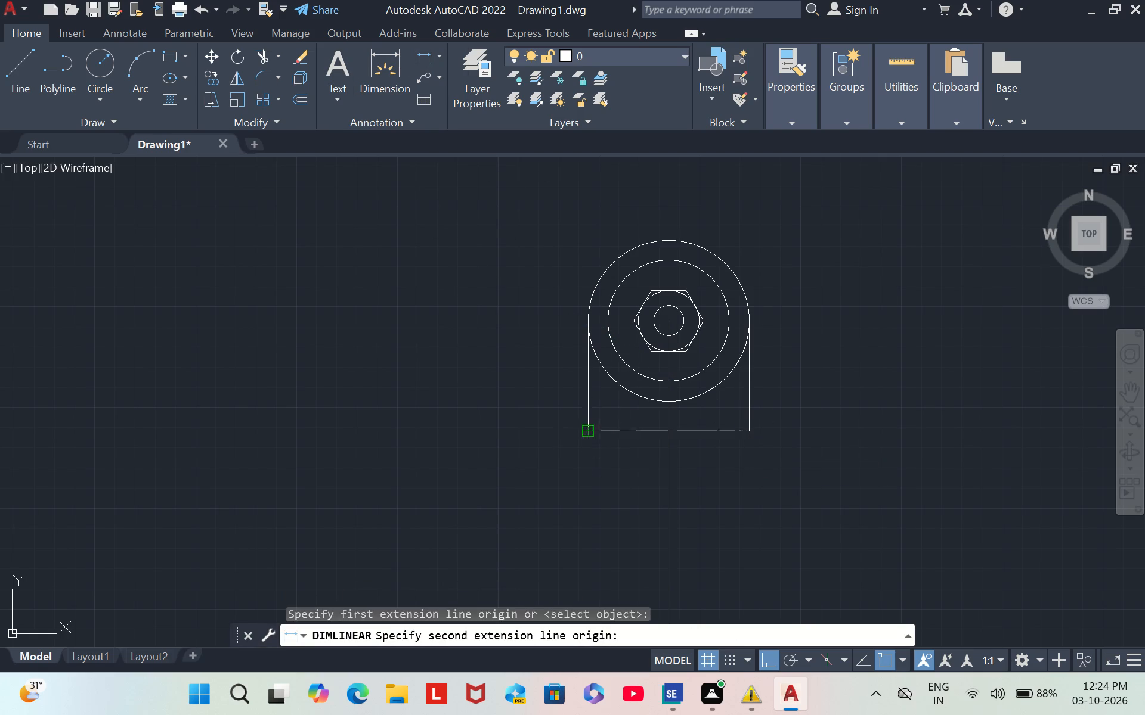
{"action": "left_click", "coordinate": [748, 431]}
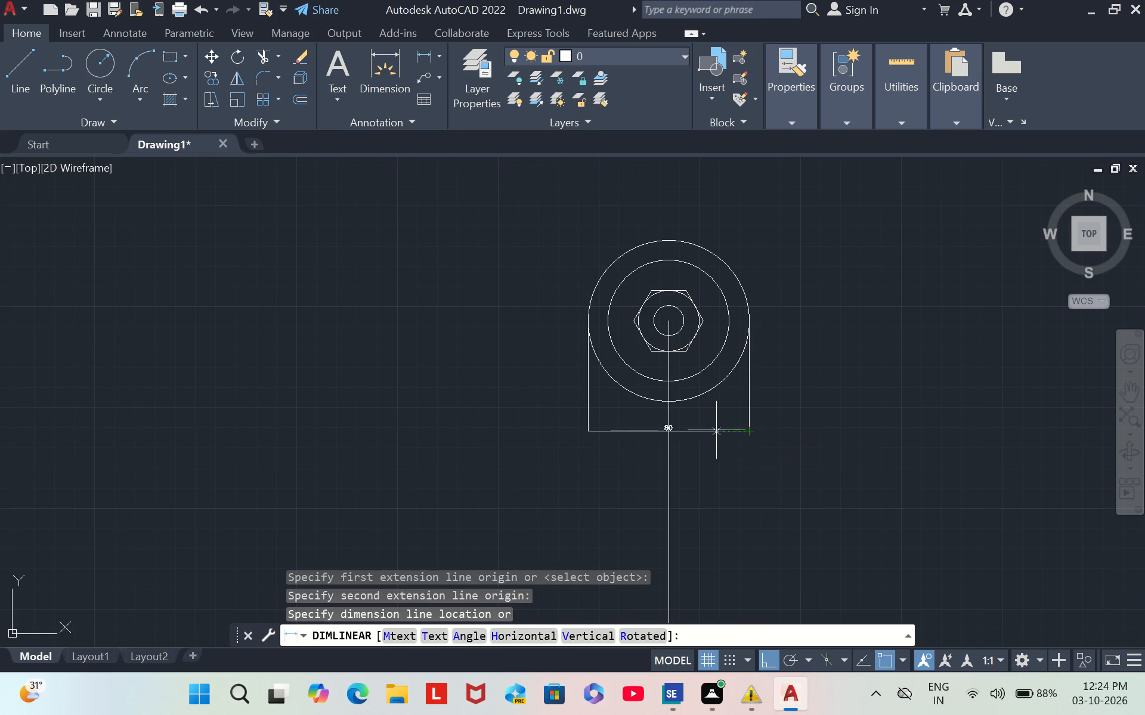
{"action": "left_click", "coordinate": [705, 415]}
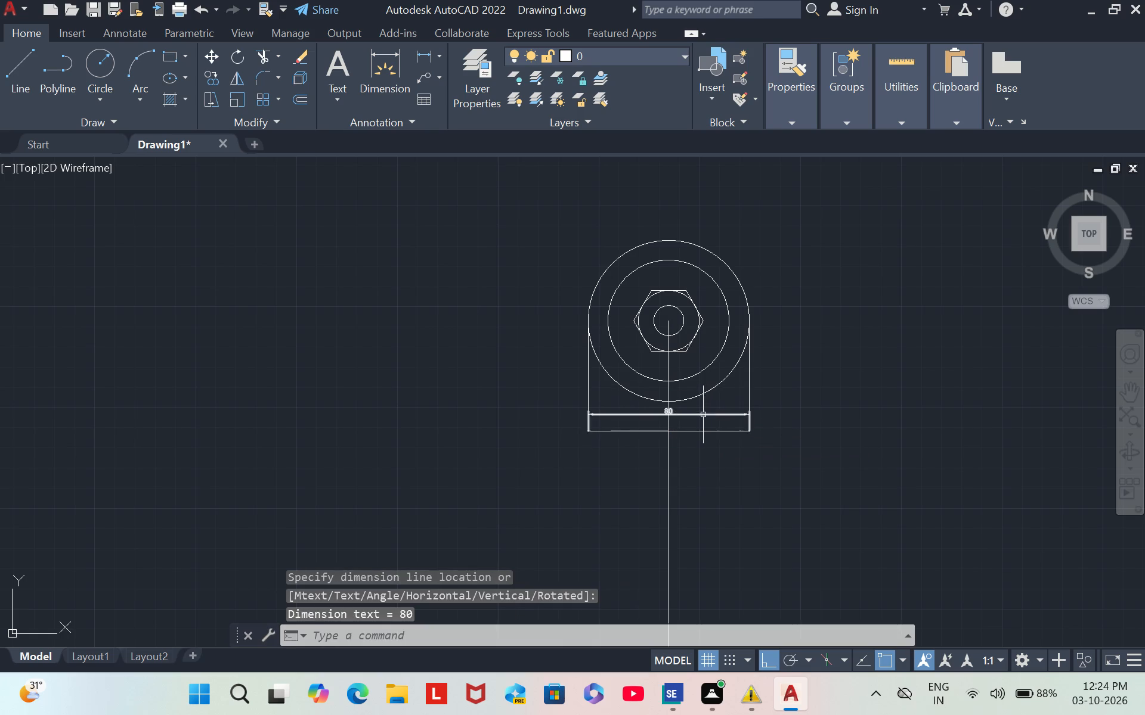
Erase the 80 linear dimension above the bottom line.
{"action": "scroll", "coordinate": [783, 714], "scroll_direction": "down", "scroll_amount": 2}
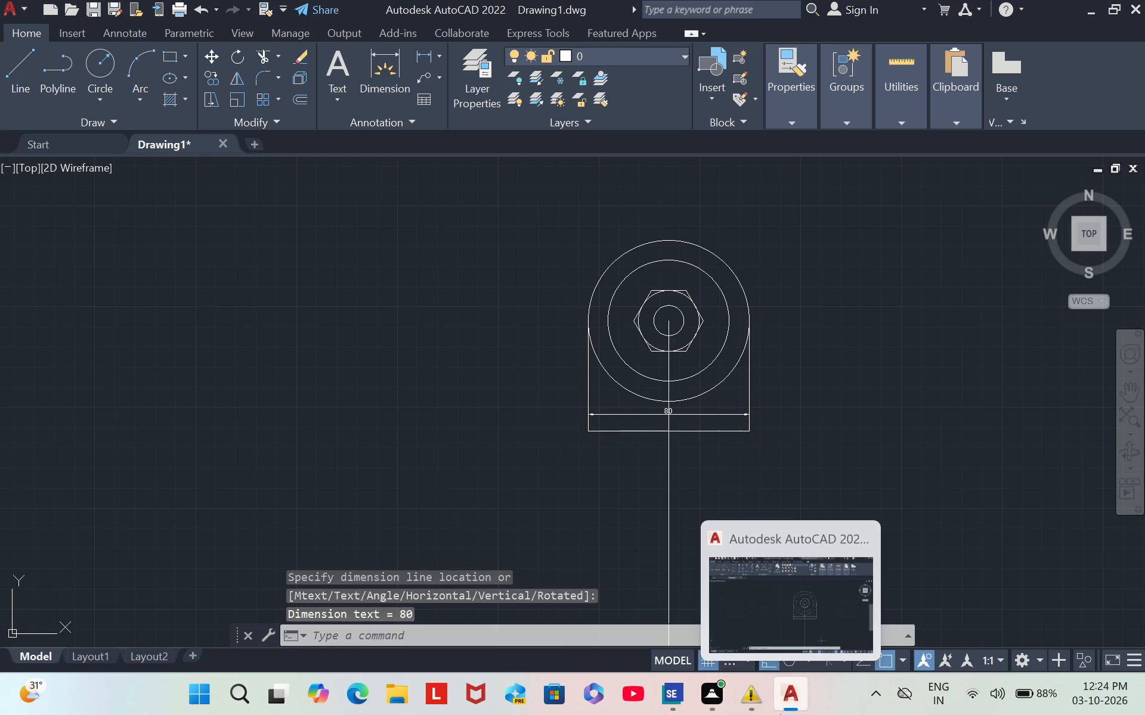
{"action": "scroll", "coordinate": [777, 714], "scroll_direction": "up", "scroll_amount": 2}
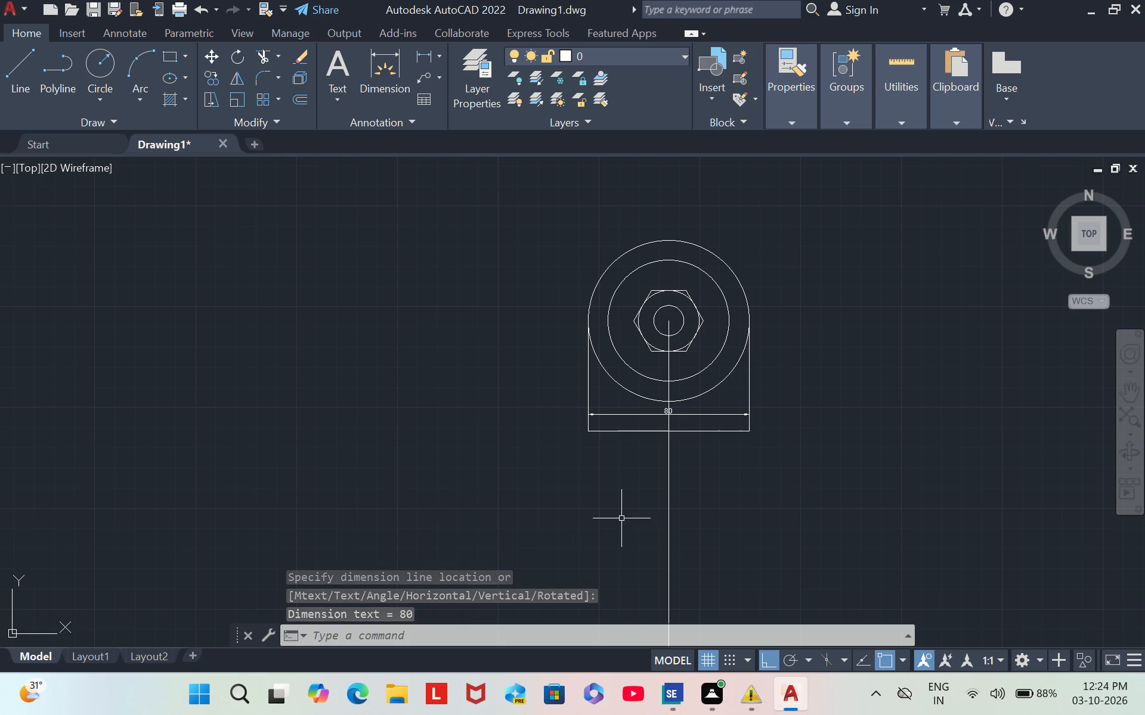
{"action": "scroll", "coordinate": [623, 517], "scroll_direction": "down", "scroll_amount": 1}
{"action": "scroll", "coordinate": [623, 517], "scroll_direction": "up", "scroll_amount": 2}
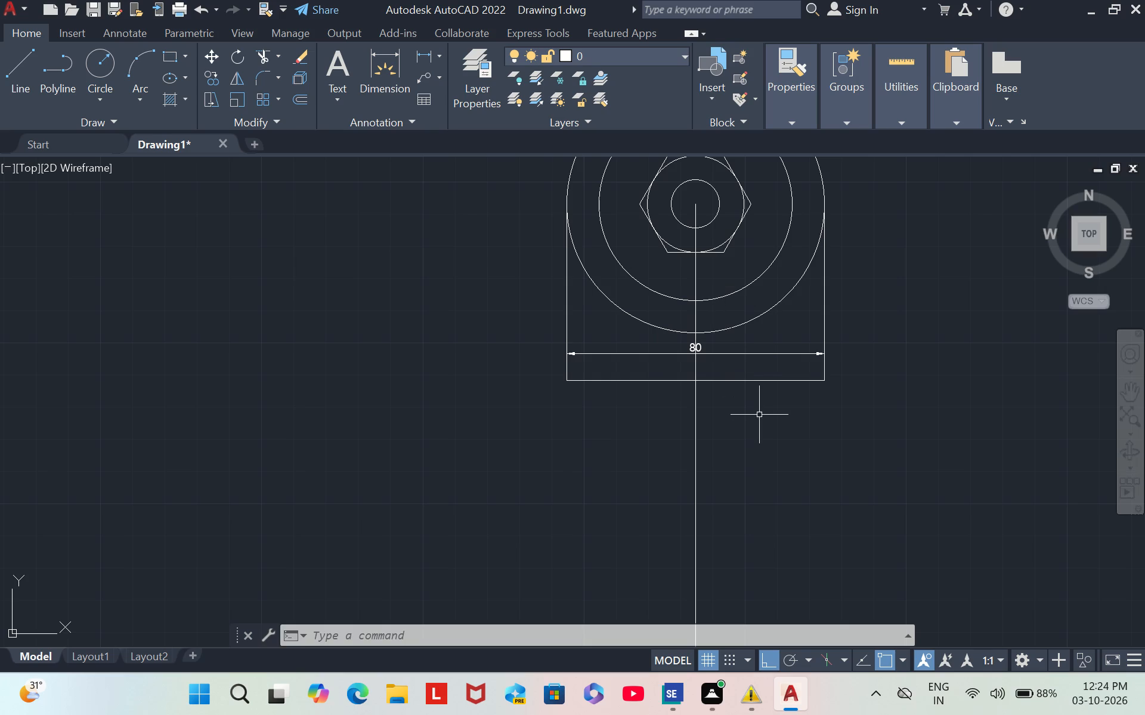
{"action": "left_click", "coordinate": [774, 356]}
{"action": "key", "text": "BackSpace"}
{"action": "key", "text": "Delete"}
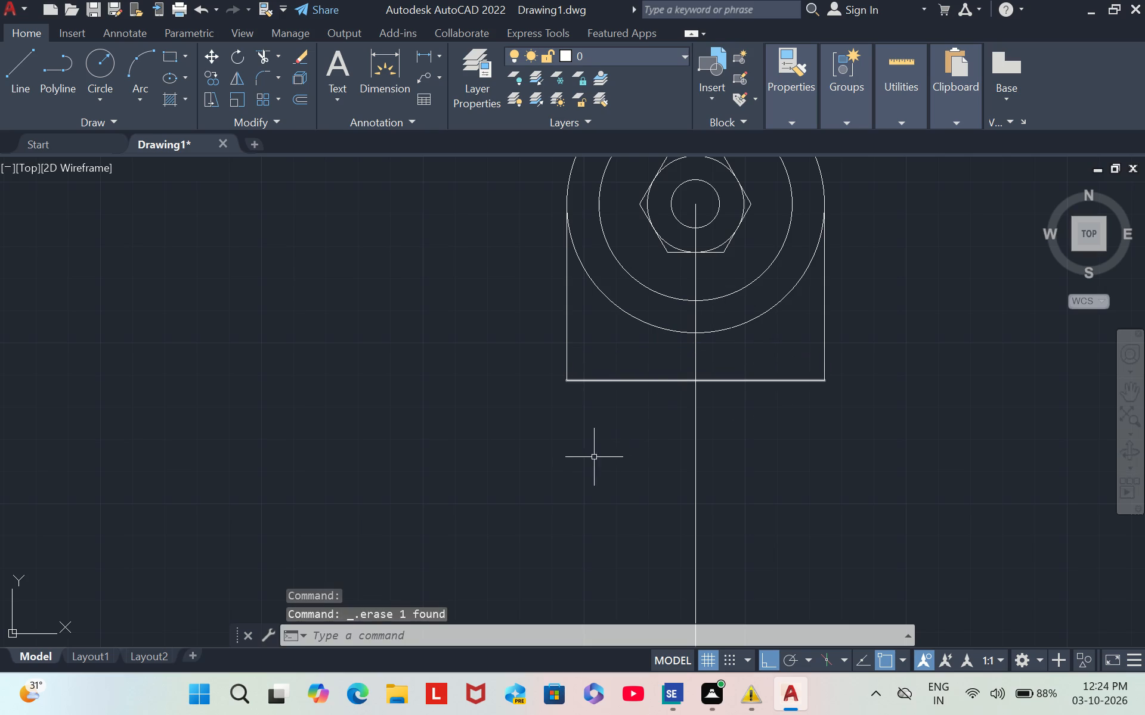
Draw a separate horizontal line 60 long in the empty area to the left of the part.
{"action": "key", "text": "l"}
{"action": "key", "text": "Return"}
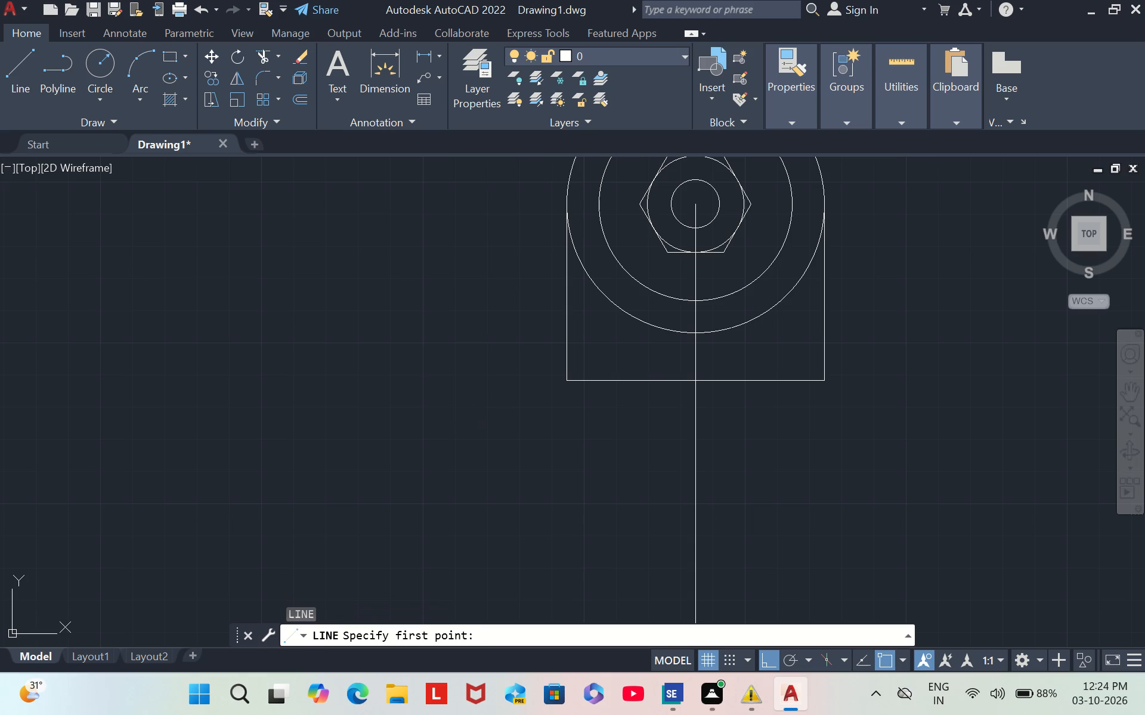
{"action": "left_click", "coordinate": [253, 416]}
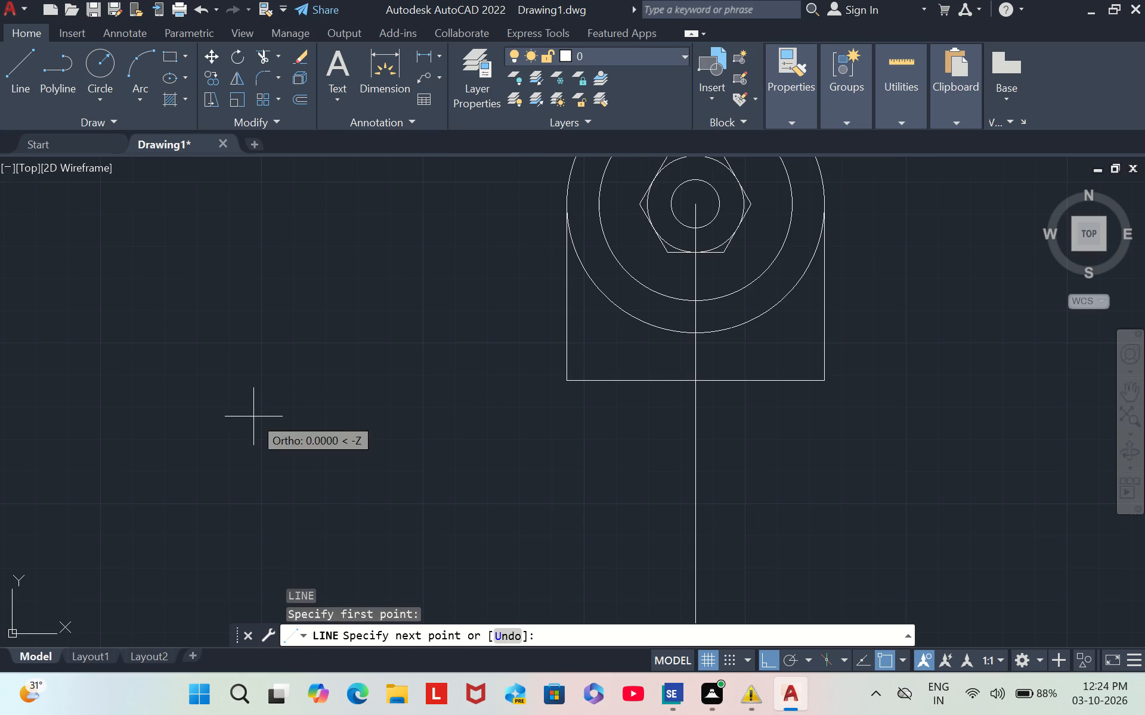
{"action": "type", "text": "60"}
{"action": "key", "text": "Return"}
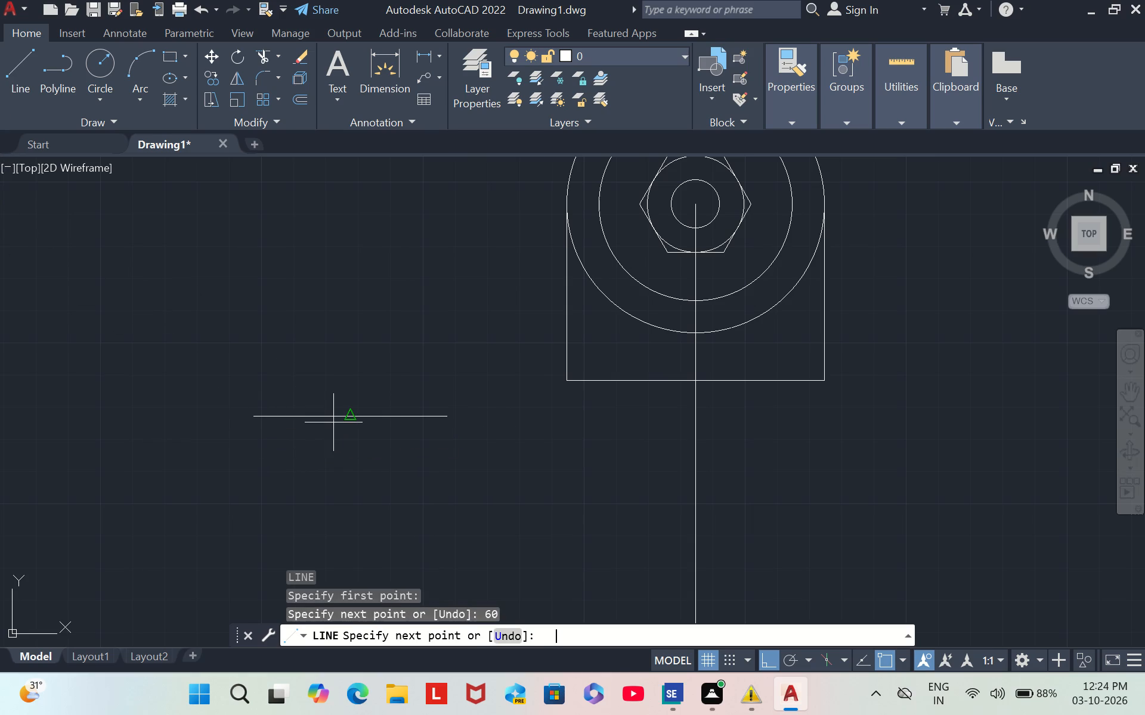
{"action": "key", "text": "Escape"}
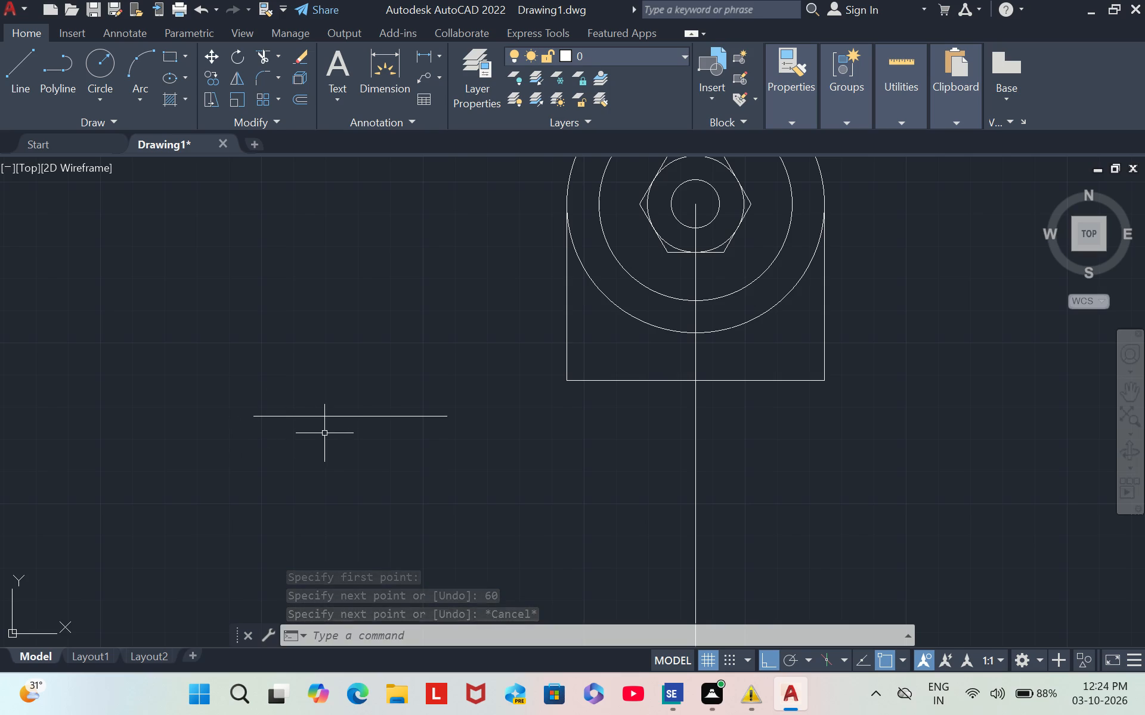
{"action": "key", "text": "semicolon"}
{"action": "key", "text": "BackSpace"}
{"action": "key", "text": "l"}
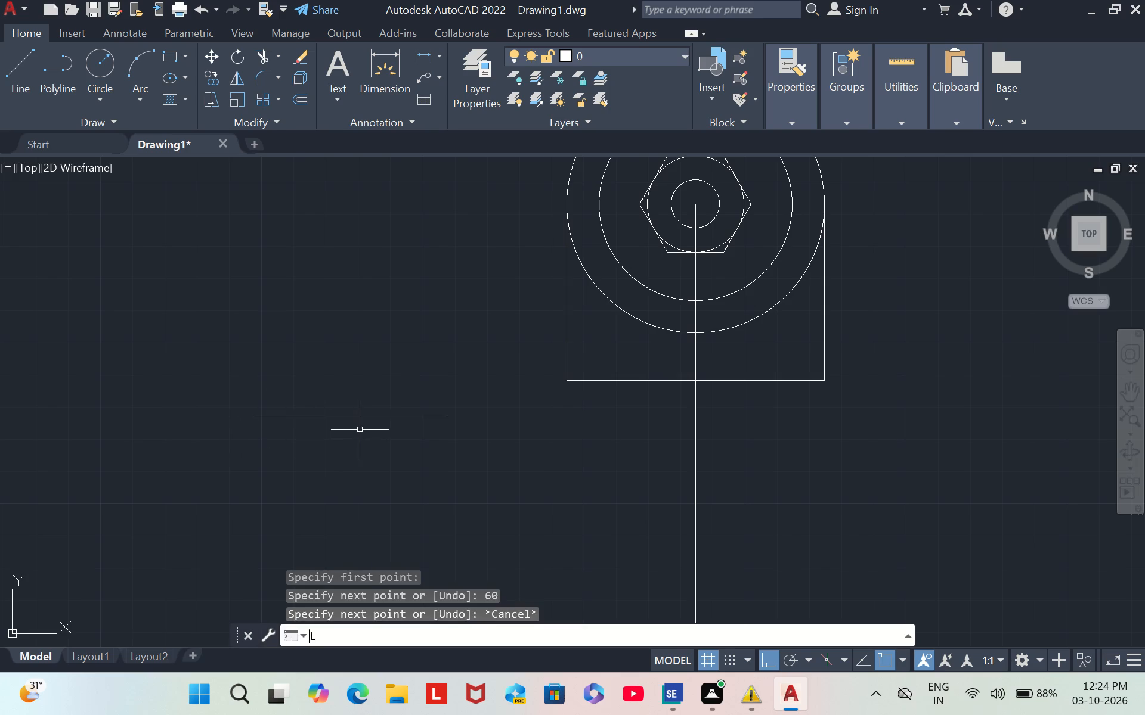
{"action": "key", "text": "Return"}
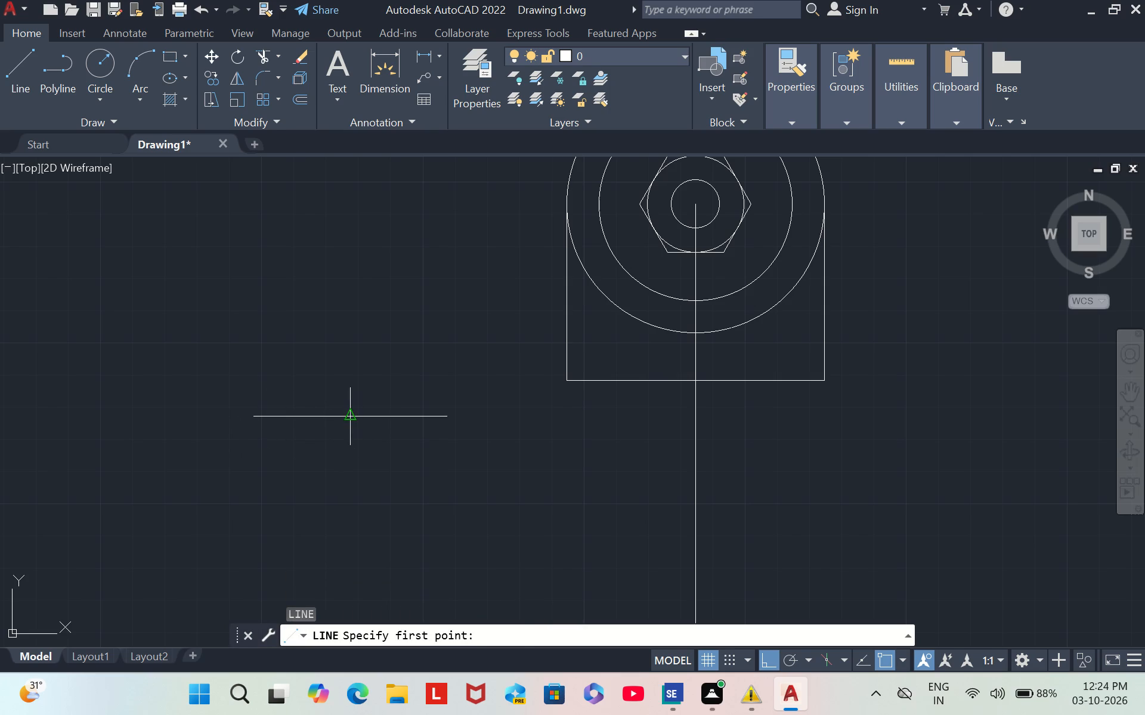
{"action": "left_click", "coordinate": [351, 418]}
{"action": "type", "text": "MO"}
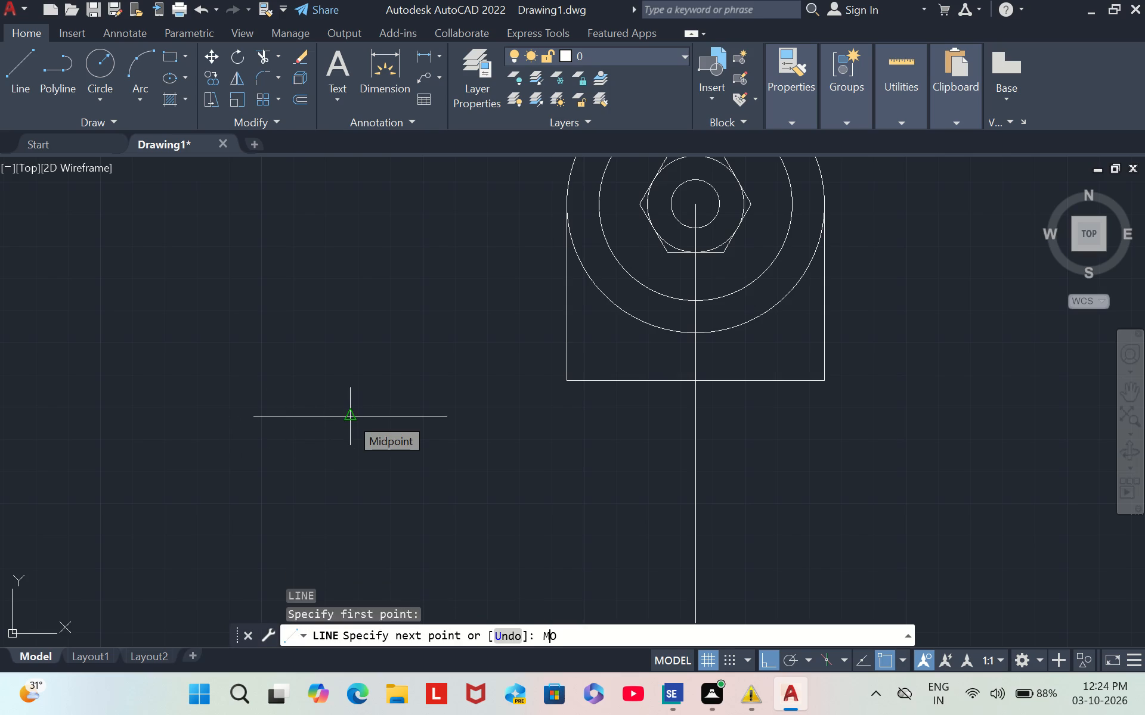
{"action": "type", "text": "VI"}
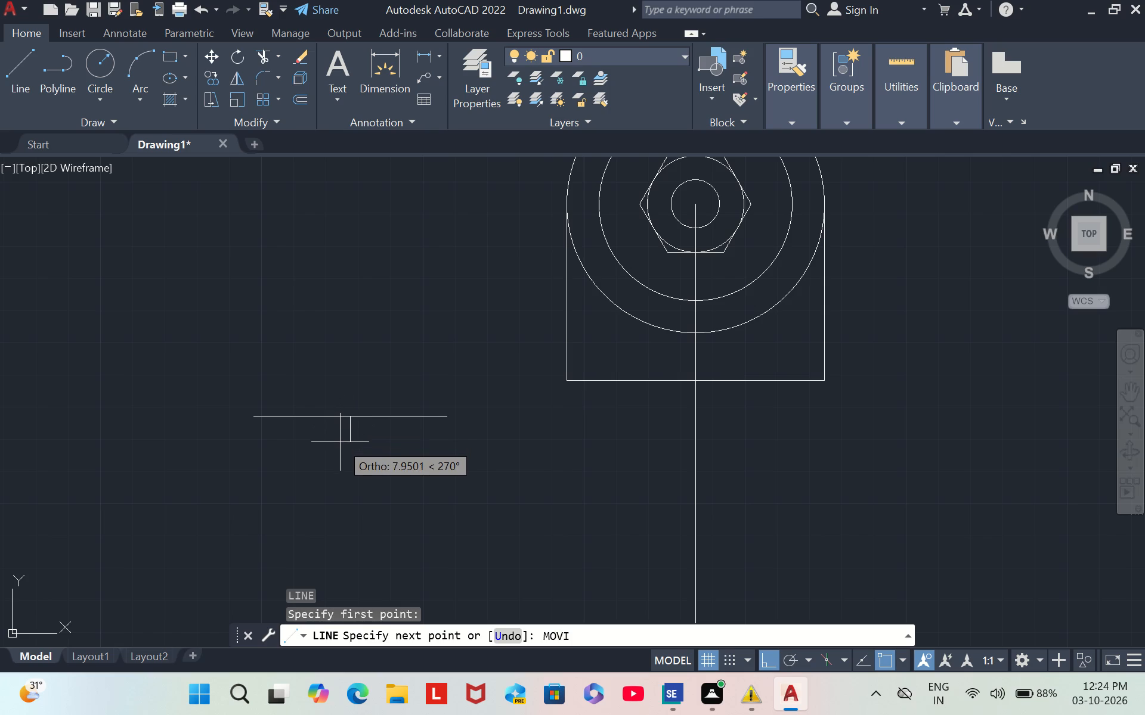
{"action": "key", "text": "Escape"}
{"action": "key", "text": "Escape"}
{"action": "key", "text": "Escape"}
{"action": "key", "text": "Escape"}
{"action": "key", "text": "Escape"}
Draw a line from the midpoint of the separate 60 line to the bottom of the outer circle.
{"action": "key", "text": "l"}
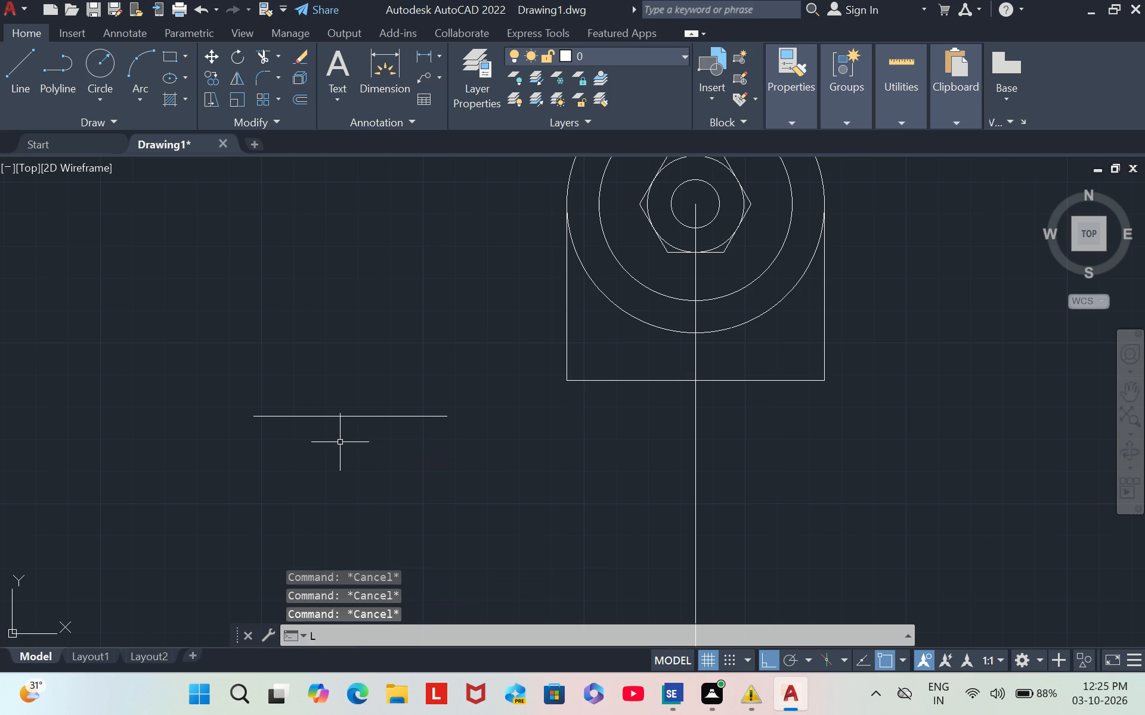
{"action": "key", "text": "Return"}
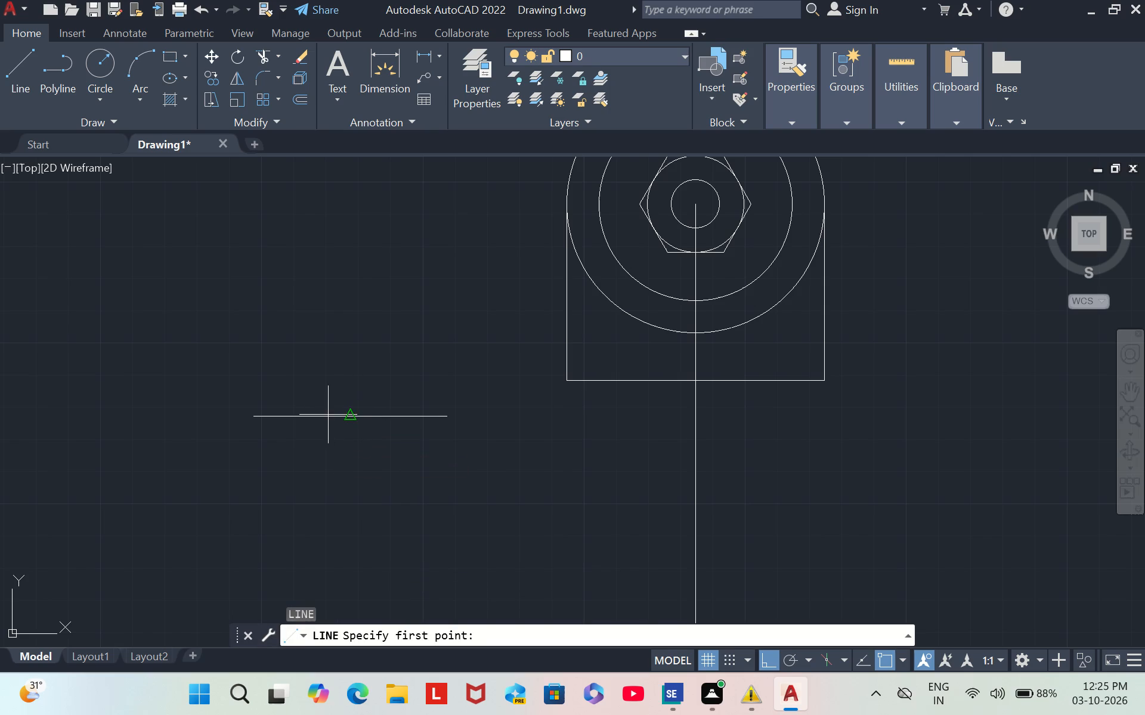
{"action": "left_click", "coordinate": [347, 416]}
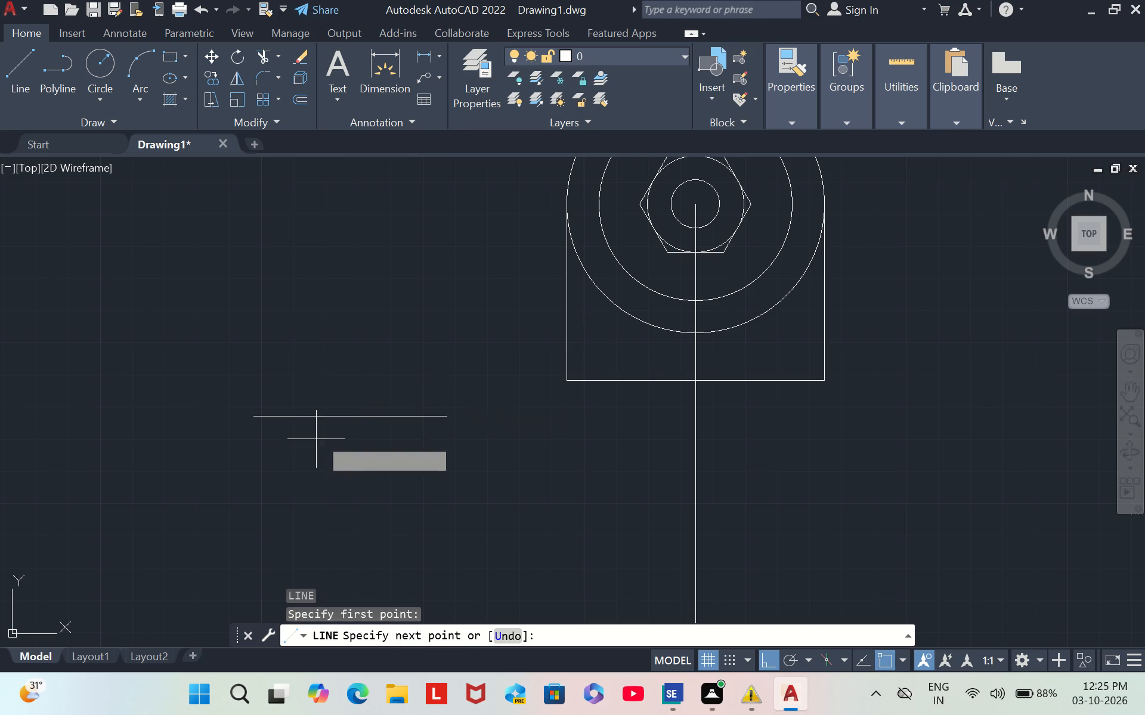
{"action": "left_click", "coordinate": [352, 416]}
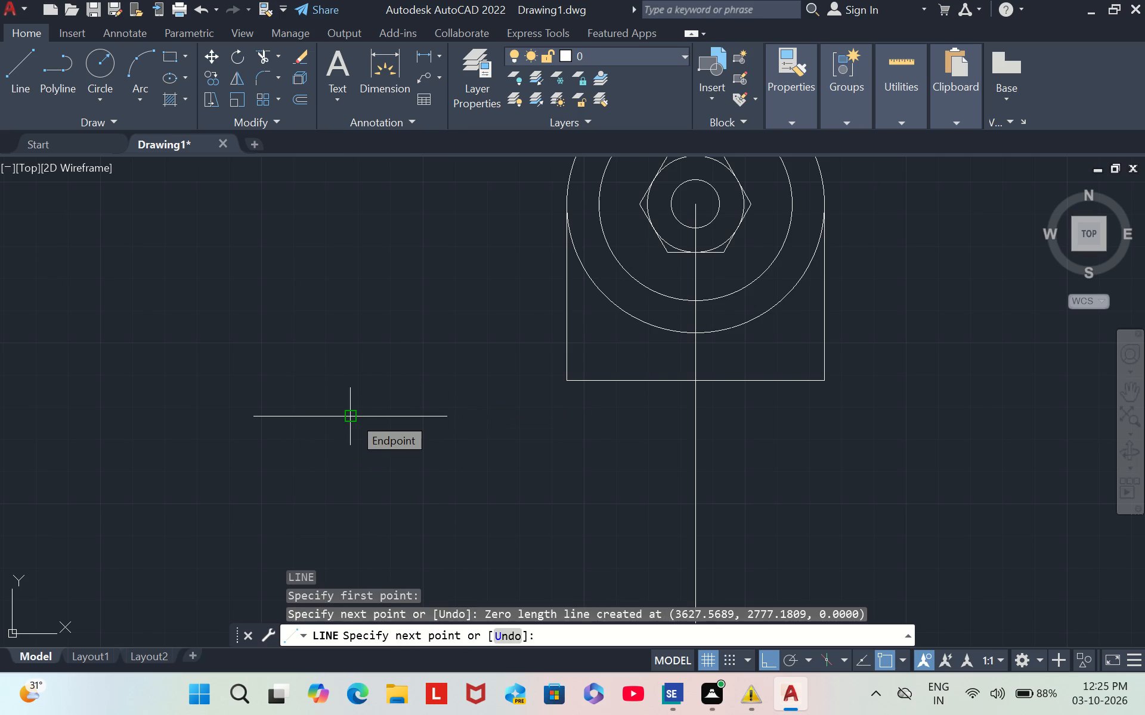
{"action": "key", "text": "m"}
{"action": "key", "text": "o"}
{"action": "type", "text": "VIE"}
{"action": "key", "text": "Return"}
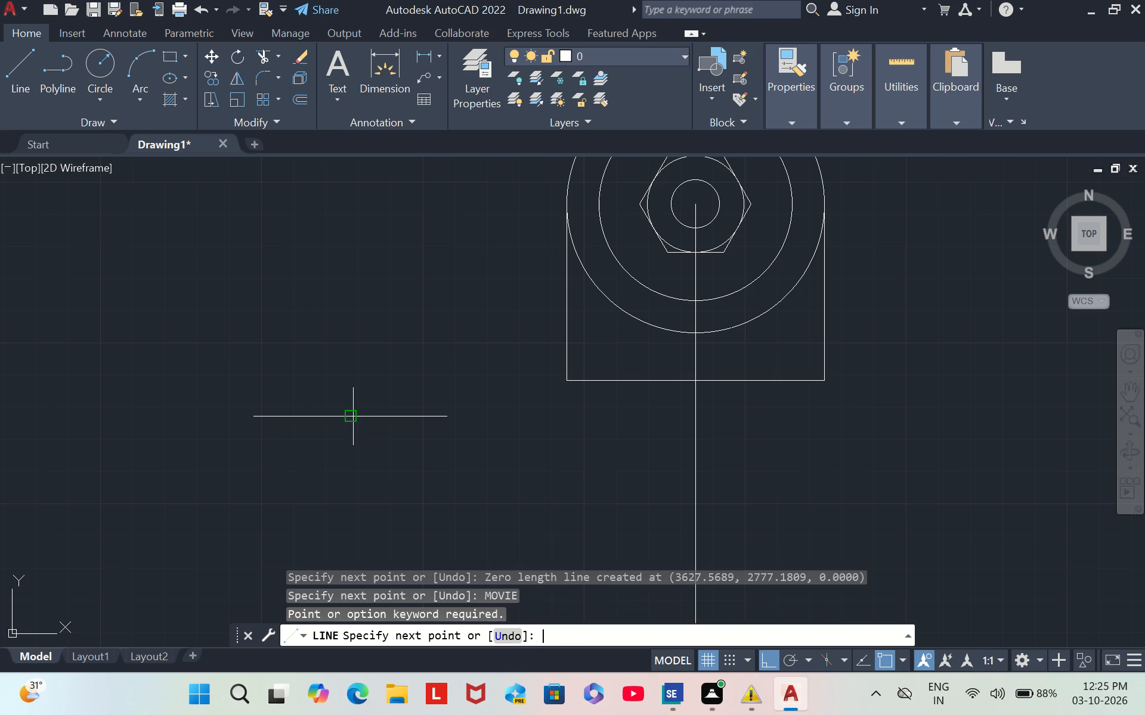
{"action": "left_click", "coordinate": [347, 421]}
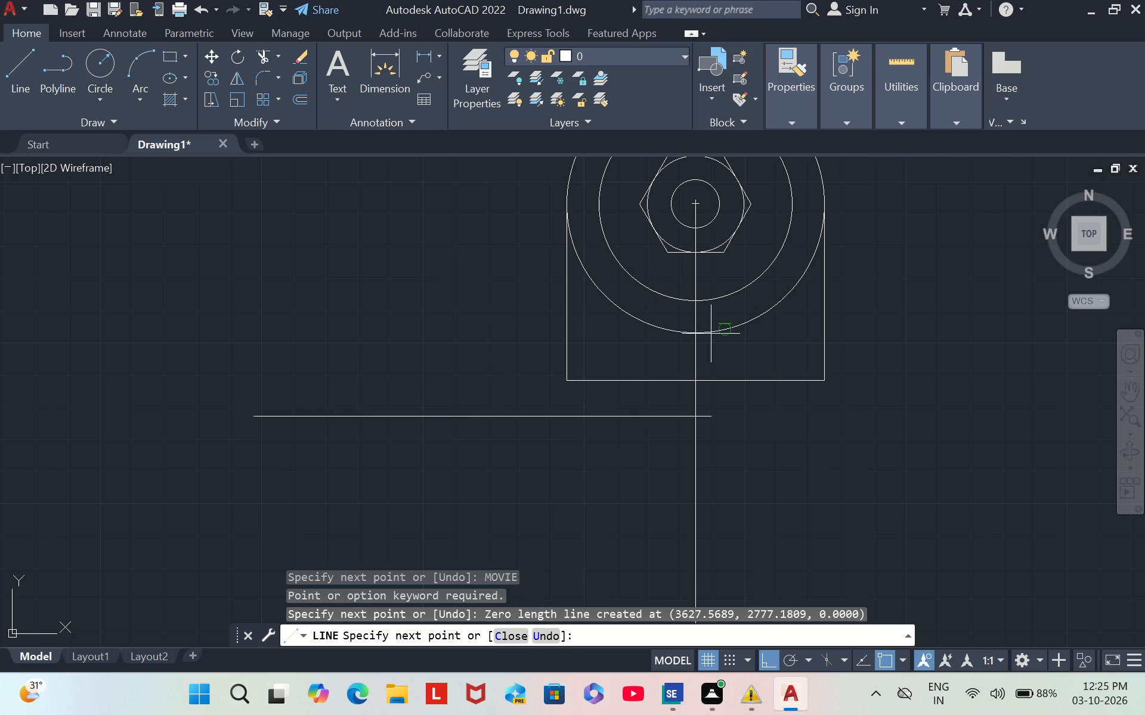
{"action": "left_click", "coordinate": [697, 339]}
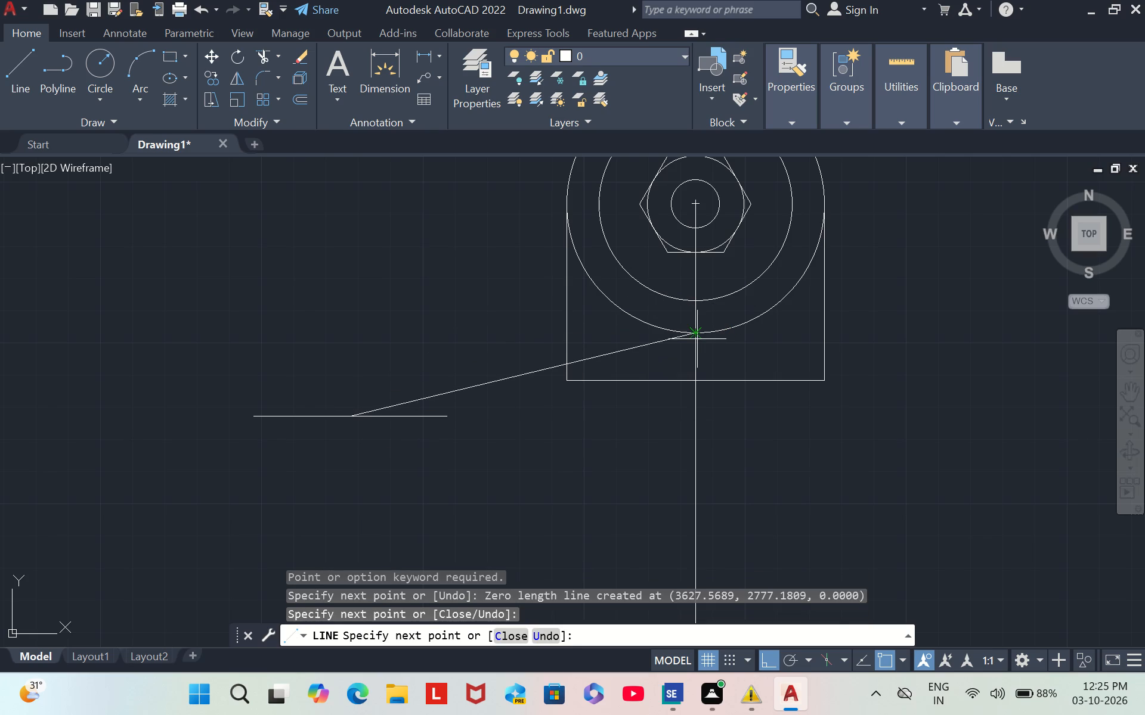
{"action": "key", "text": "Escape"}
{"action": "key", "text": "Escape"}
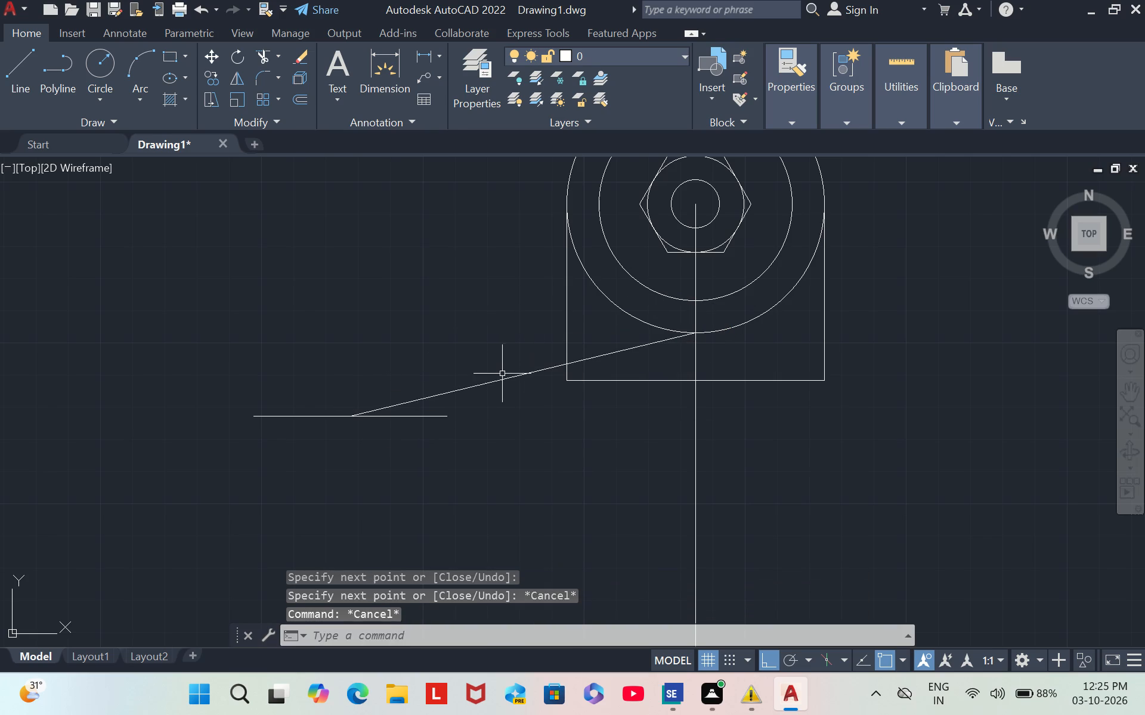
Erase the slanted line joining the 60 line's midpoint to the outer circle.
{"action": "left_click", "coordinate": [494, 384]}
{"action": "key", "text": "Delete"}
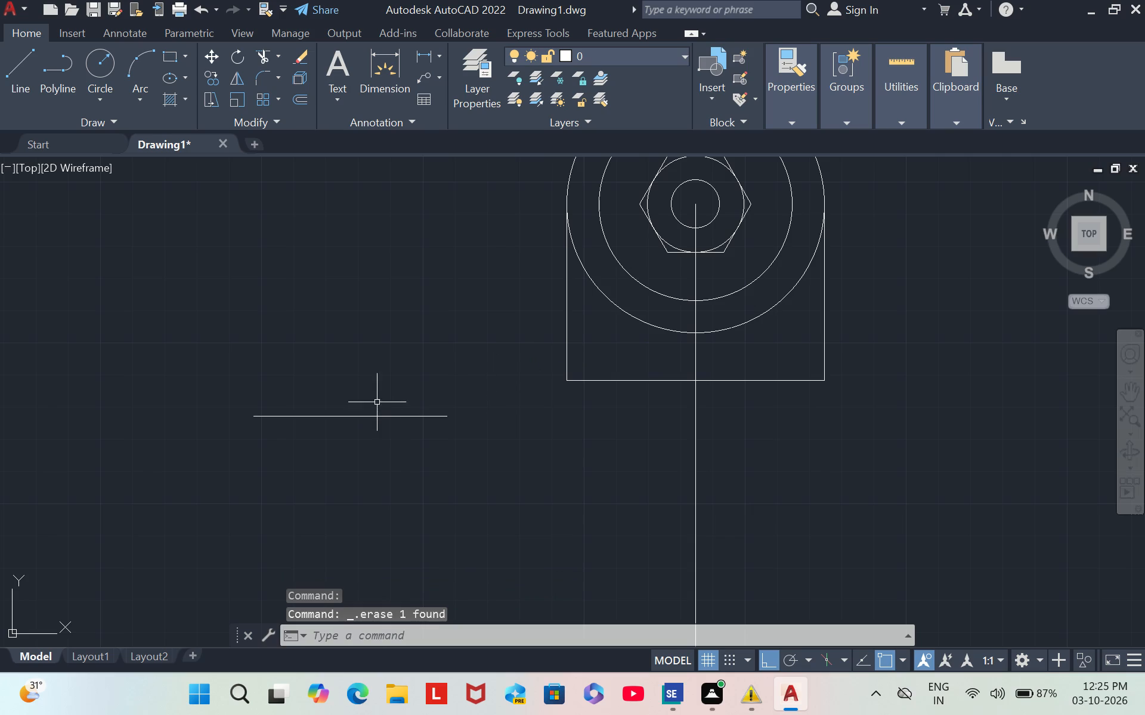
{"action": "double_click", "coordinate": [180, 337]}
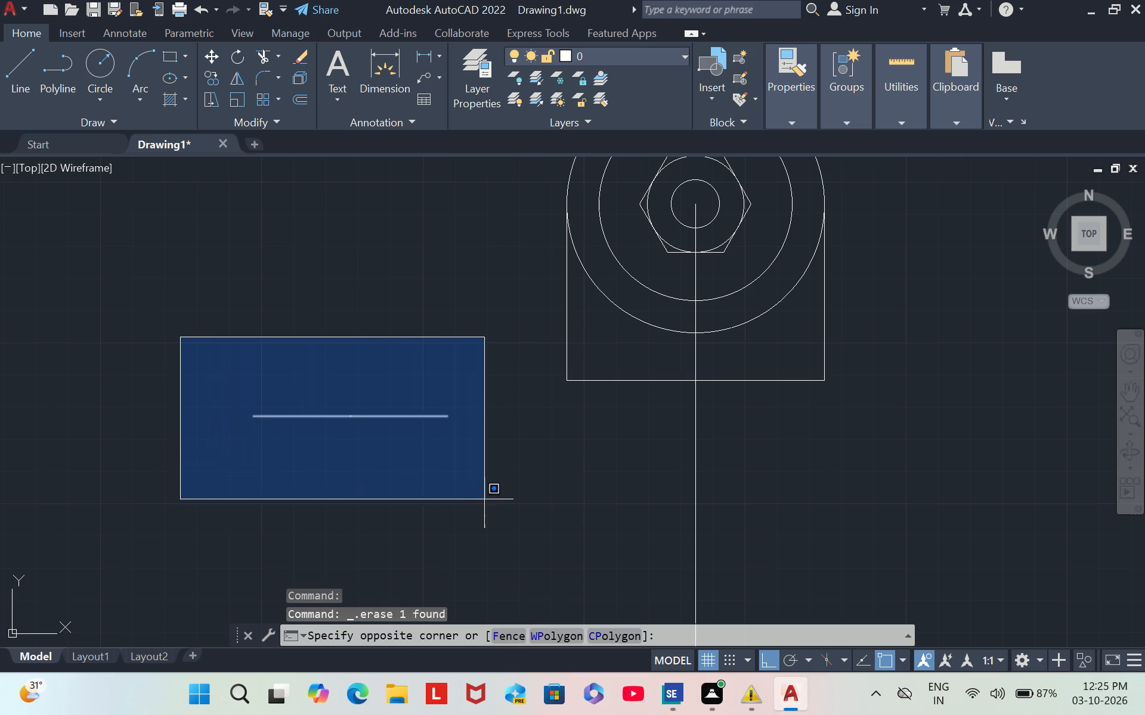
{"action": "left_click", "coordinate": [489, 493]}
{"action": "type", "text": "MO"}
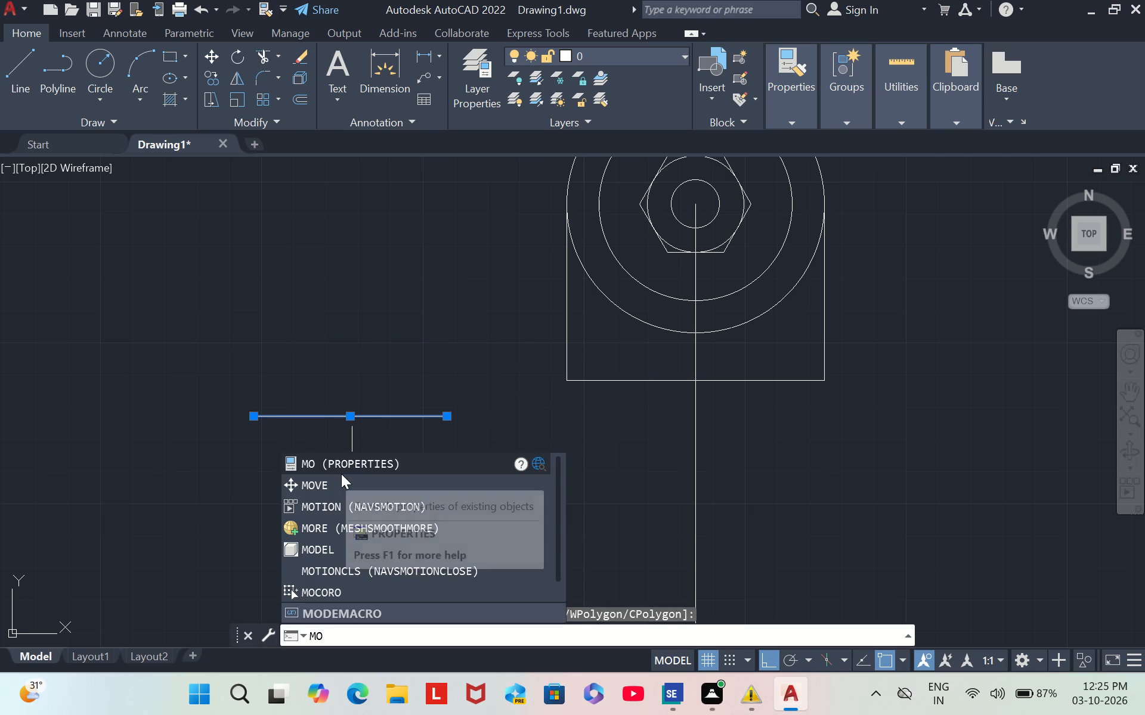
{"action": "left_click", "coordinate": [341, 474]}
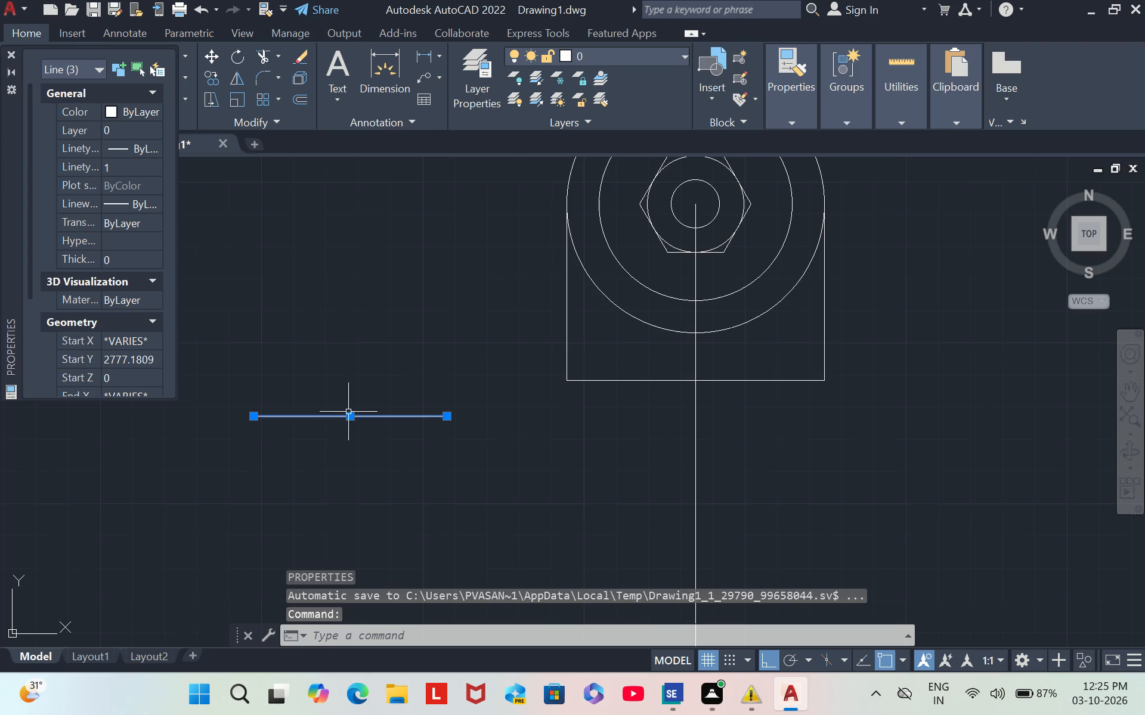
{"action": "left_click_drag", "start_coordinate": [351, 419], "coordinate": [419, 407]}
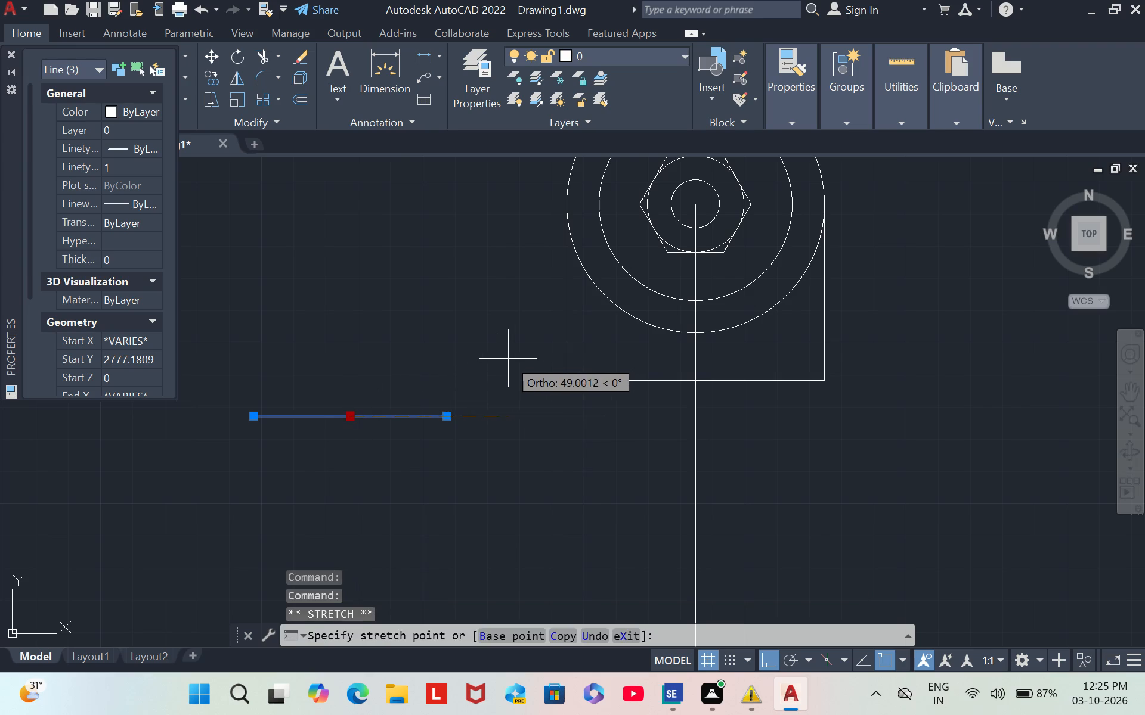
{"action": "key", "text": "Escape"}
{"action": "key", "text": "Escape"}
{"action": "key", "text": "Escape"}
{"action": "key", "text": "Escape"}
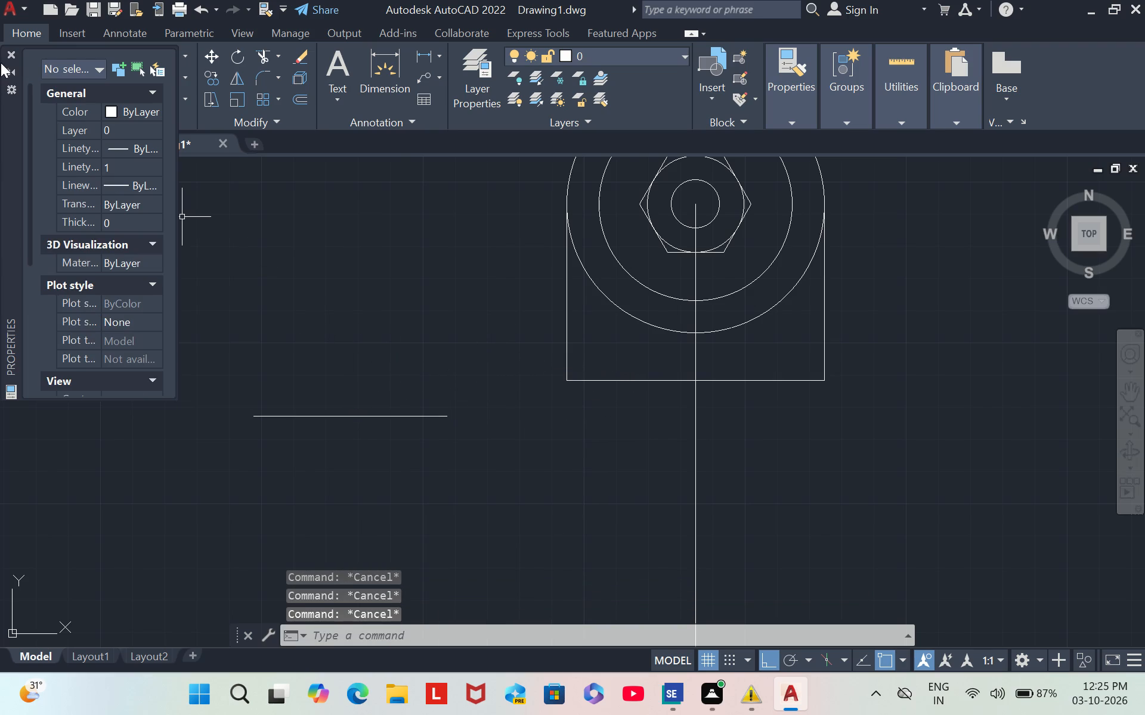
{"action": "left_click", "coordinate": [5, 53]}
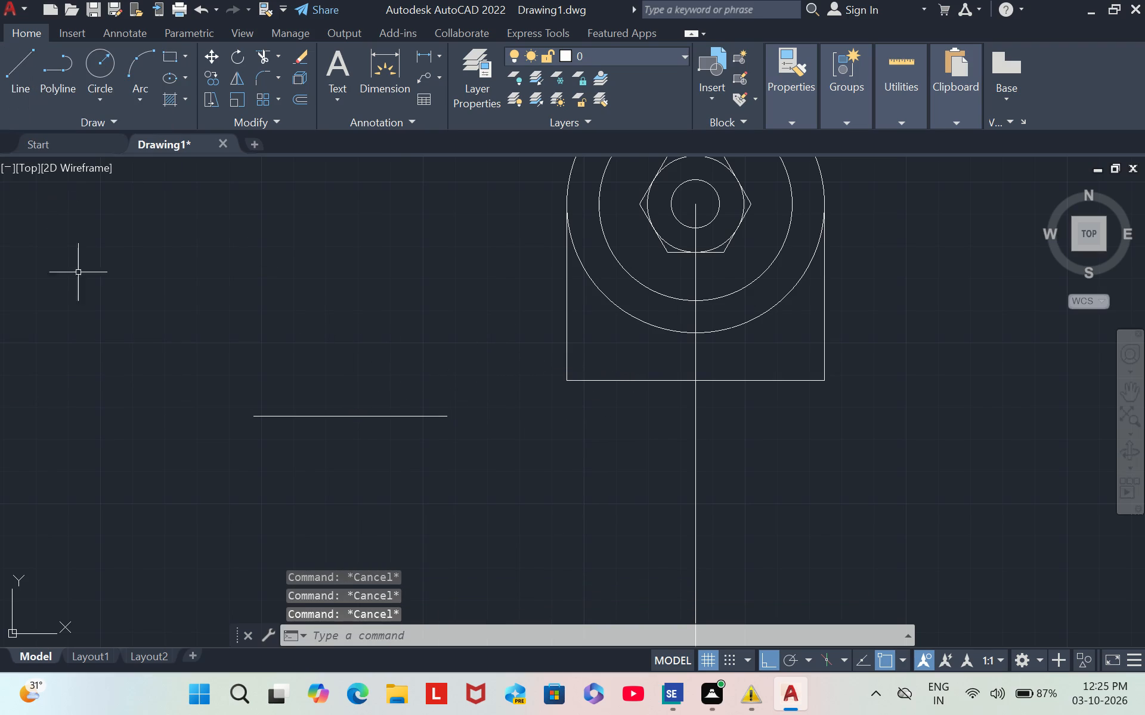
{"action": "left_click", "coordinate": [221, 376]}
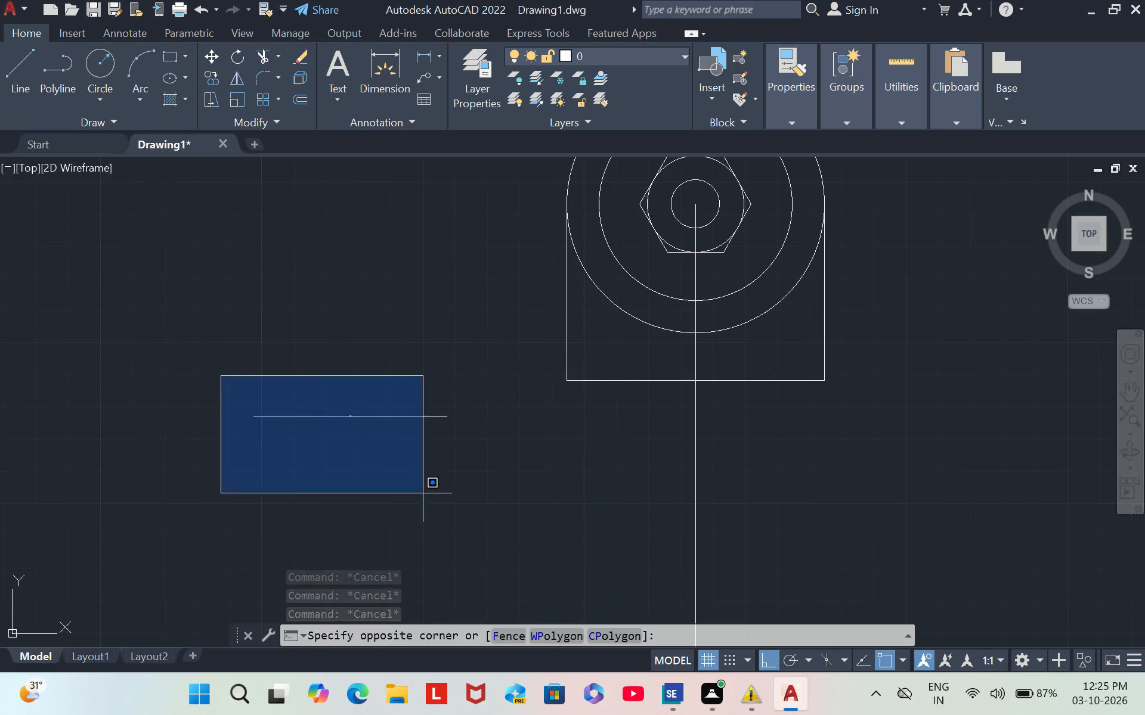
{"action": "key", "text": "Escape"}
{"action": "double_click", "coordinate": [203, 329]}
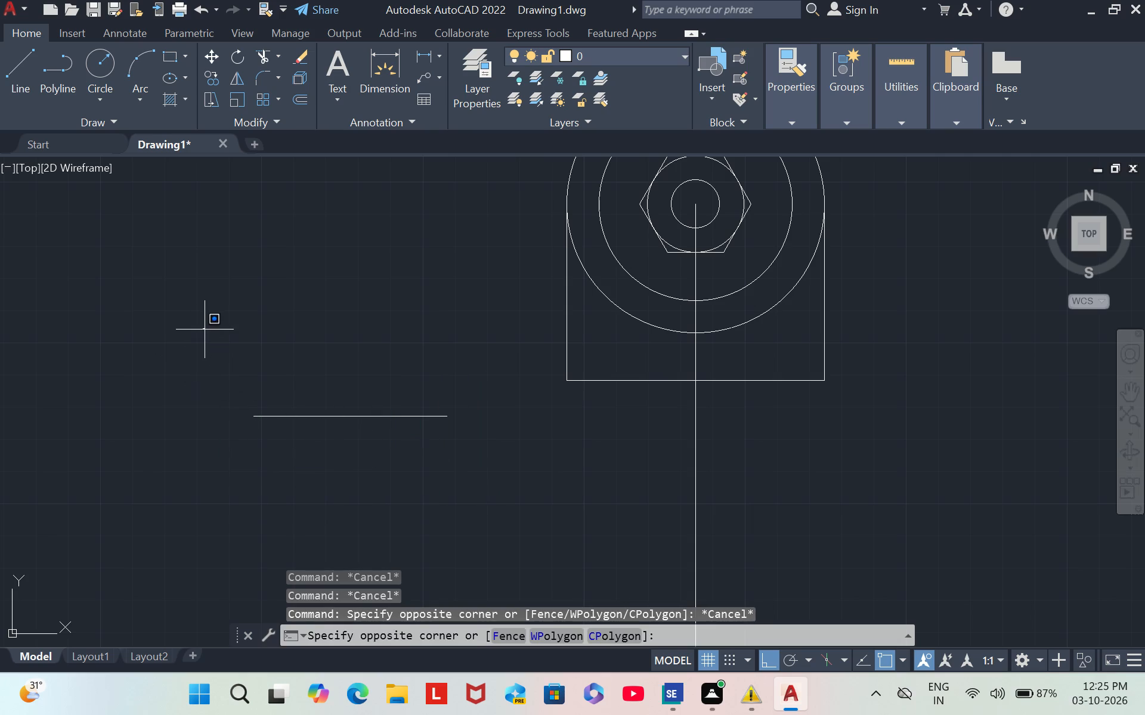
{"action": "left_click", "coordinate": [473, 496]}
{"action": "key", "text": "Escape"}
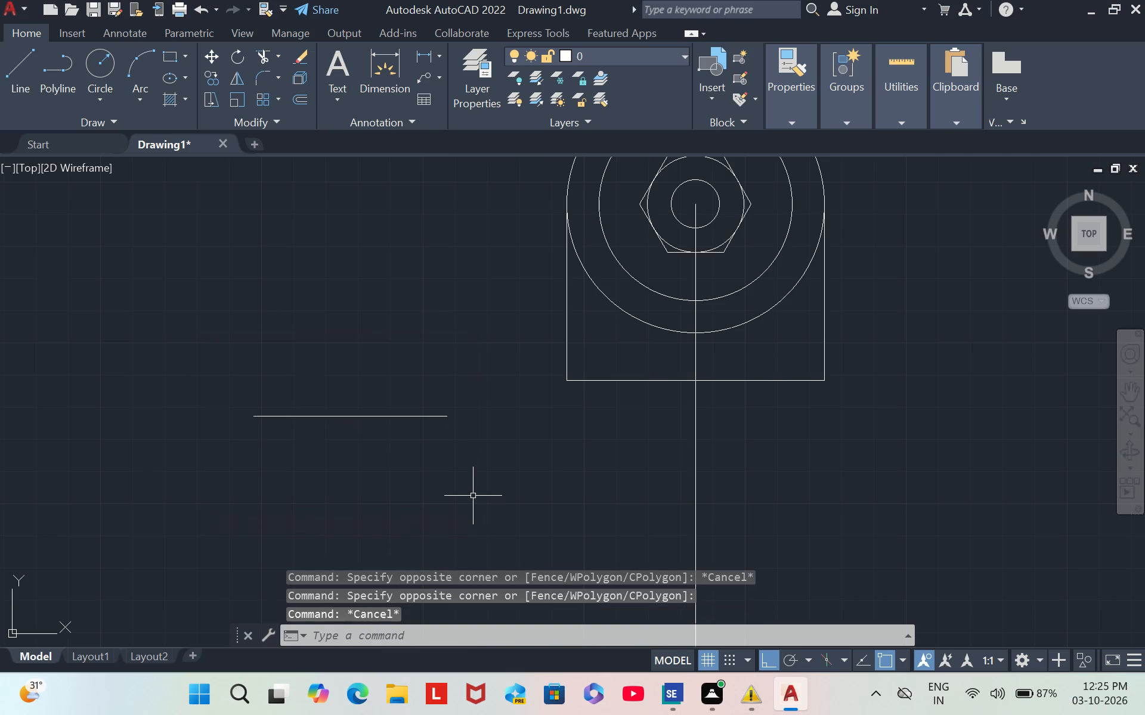
Move the separate 60 line by its midpoint onto the bottom quadrant of the outer 80 circle.
{"action": "left_click", "coordinate": [412, 415]}
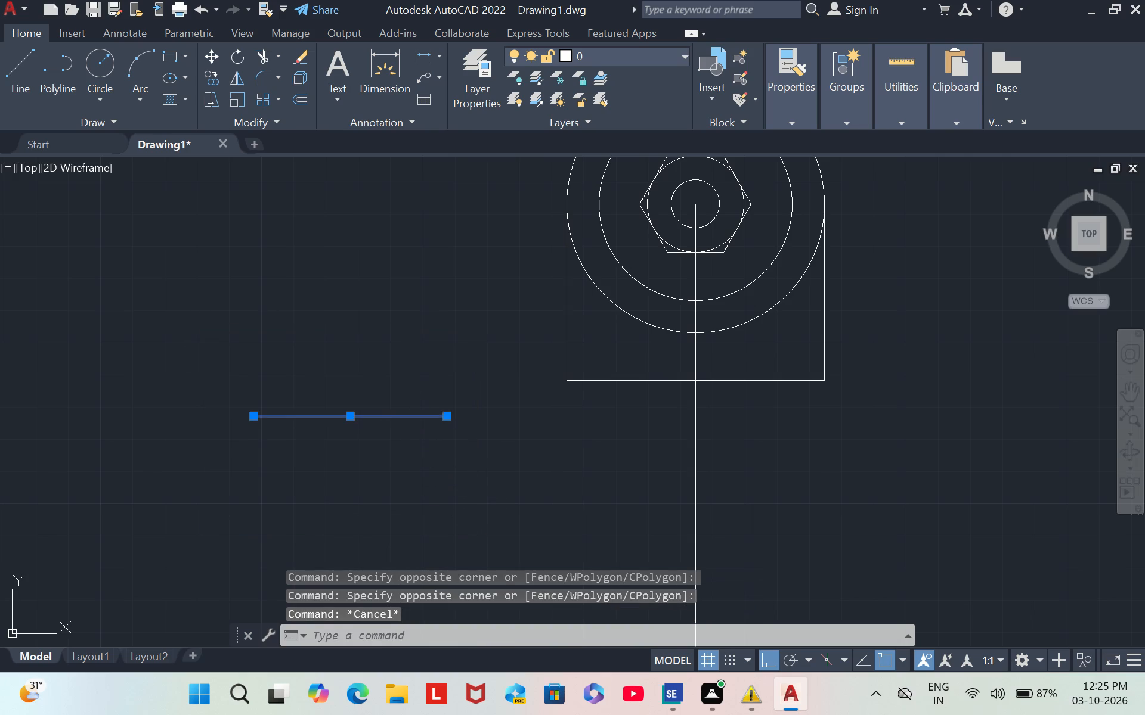
{"action": "type", "text": "MO"}
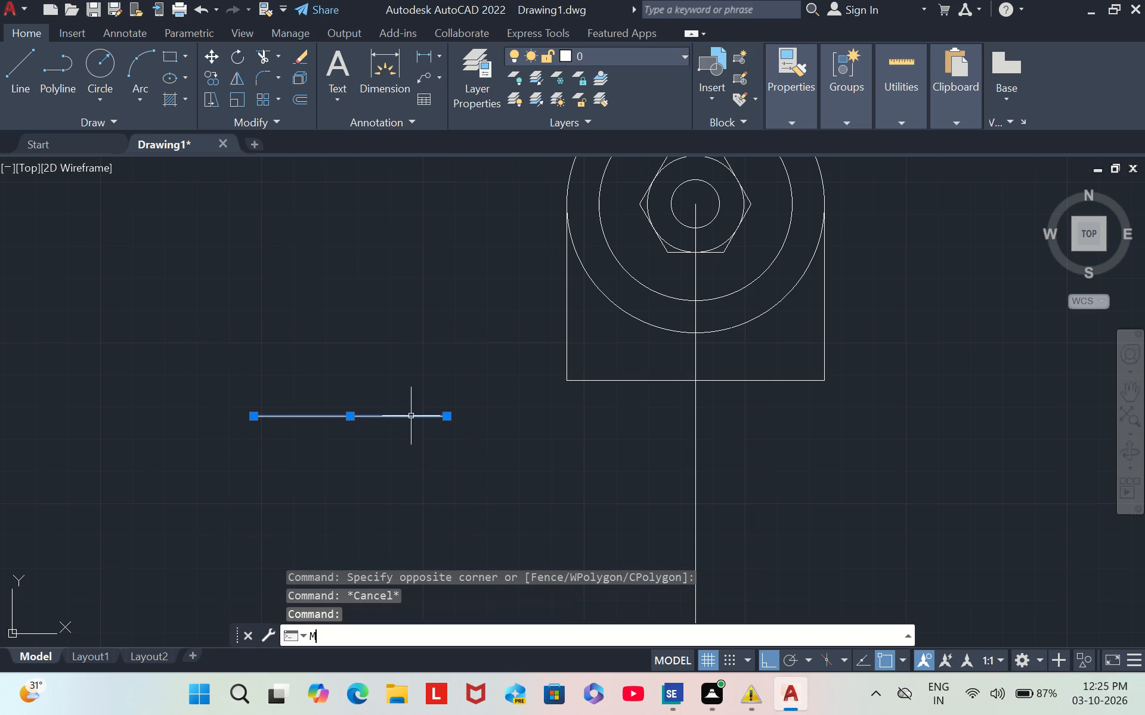
{"action": "left_click", "coordinate": [356, 477]}
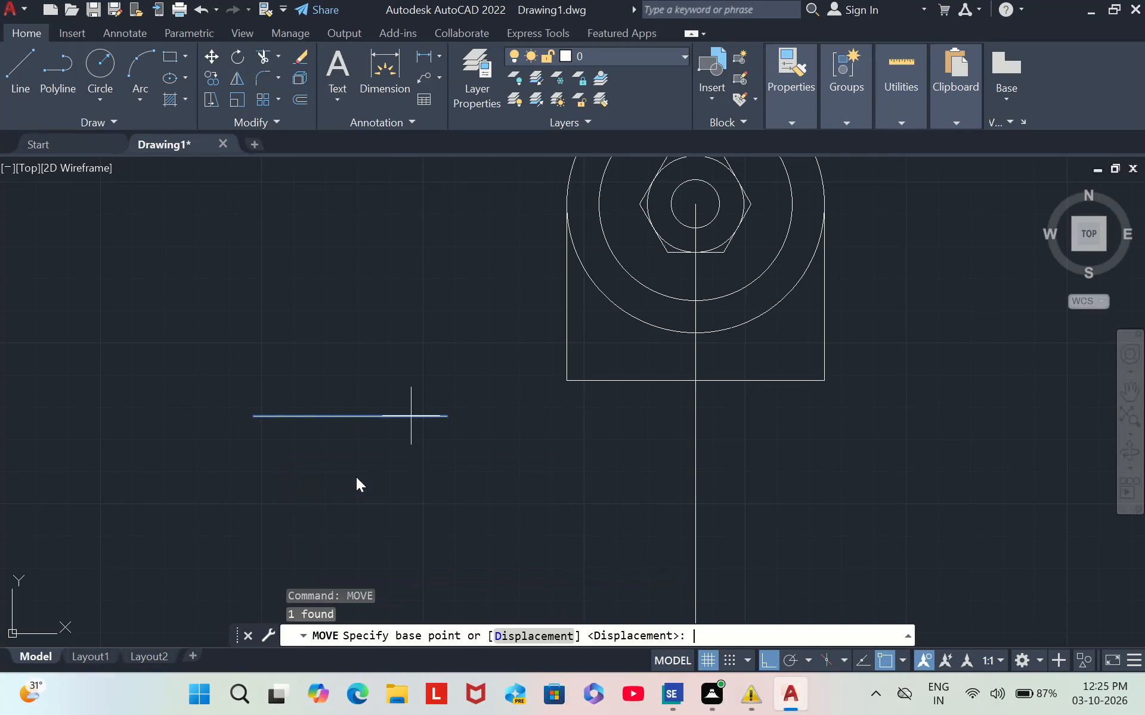
{"action": "left_click_drag", "start_coordinate": [351, 414], "coordinate": [364, 398]}
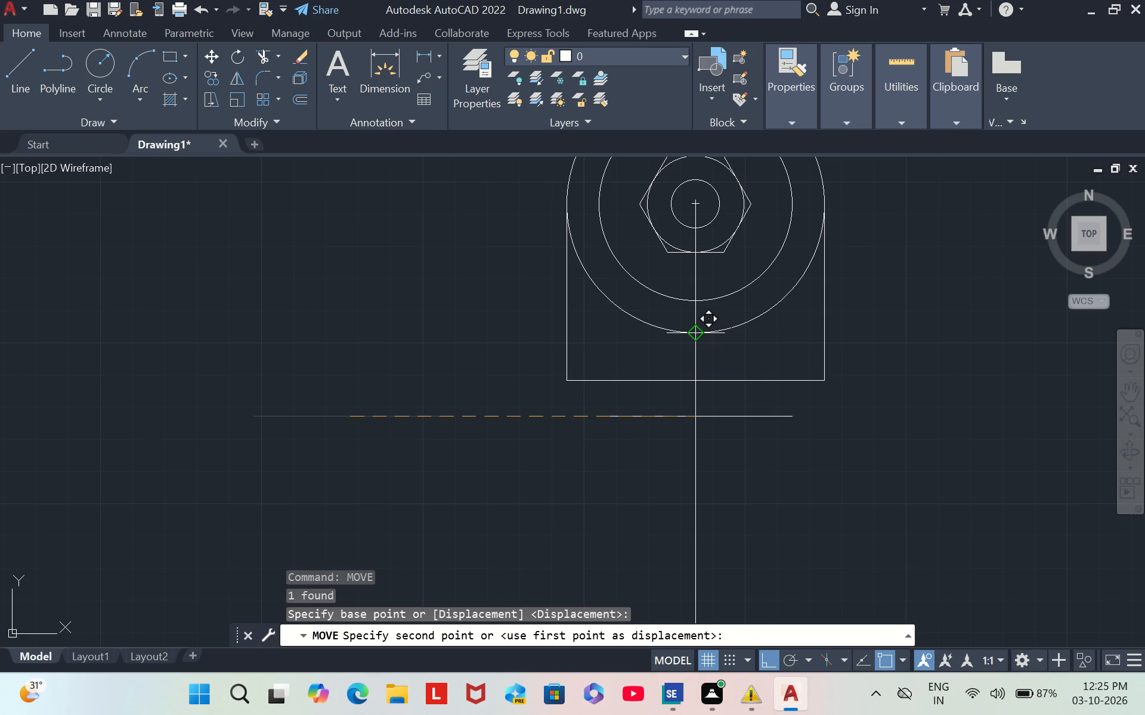
{"action": "left_click", "coordinate": [695, 333]}
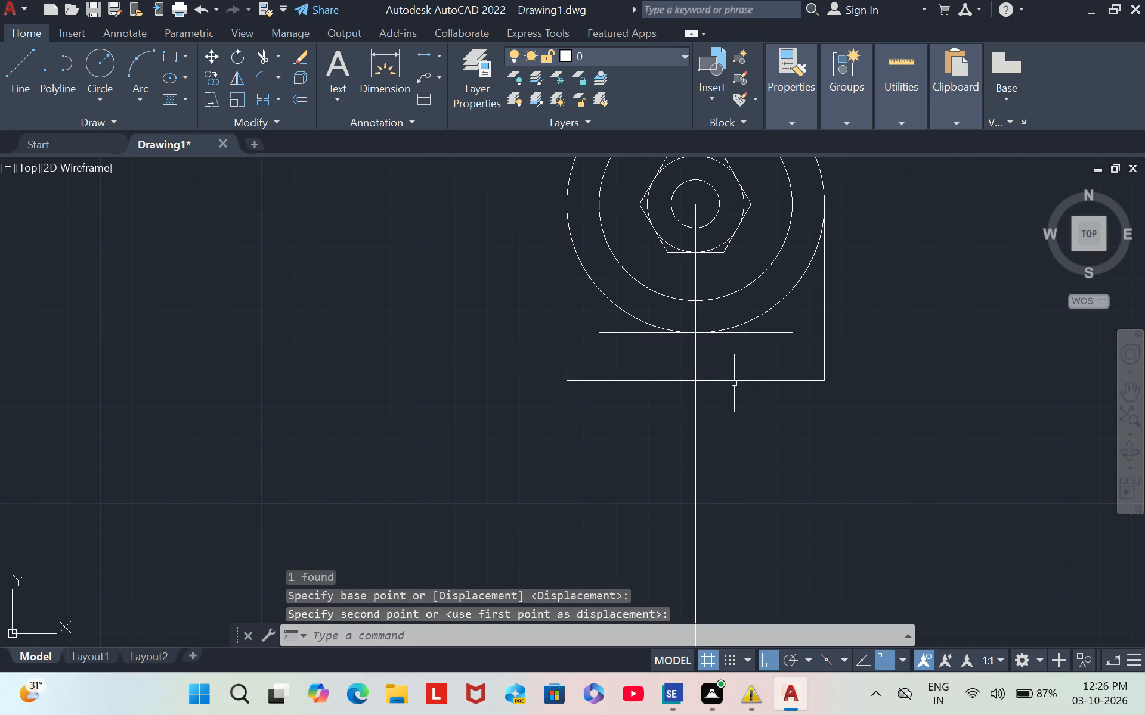
{"action": "key", "text": "Escape"}
{"action": "key", "text": "Escape"}
{"action": "key", "text": "Escape"}
{"action": "key", "text": "Escape"}
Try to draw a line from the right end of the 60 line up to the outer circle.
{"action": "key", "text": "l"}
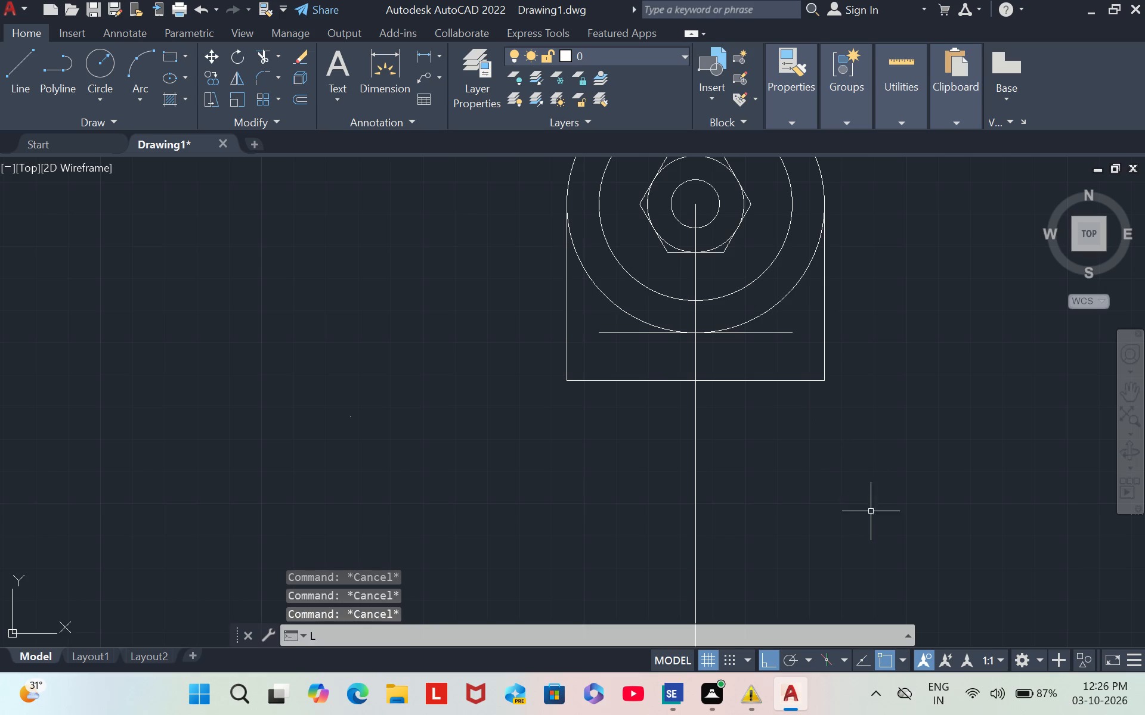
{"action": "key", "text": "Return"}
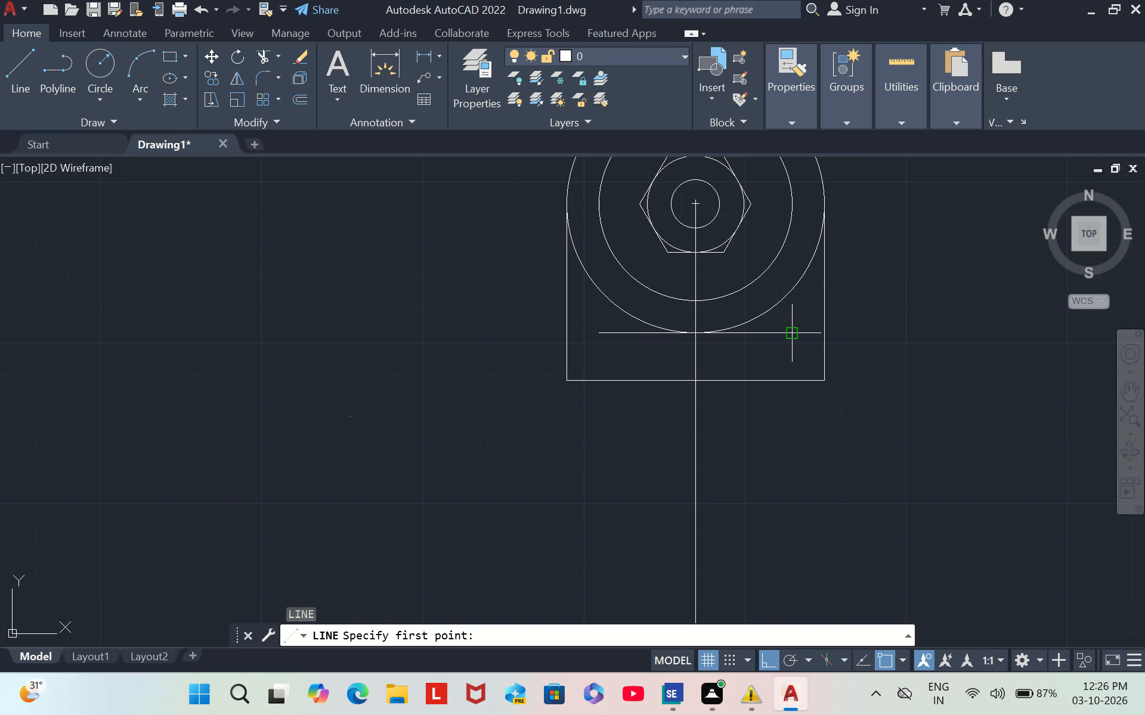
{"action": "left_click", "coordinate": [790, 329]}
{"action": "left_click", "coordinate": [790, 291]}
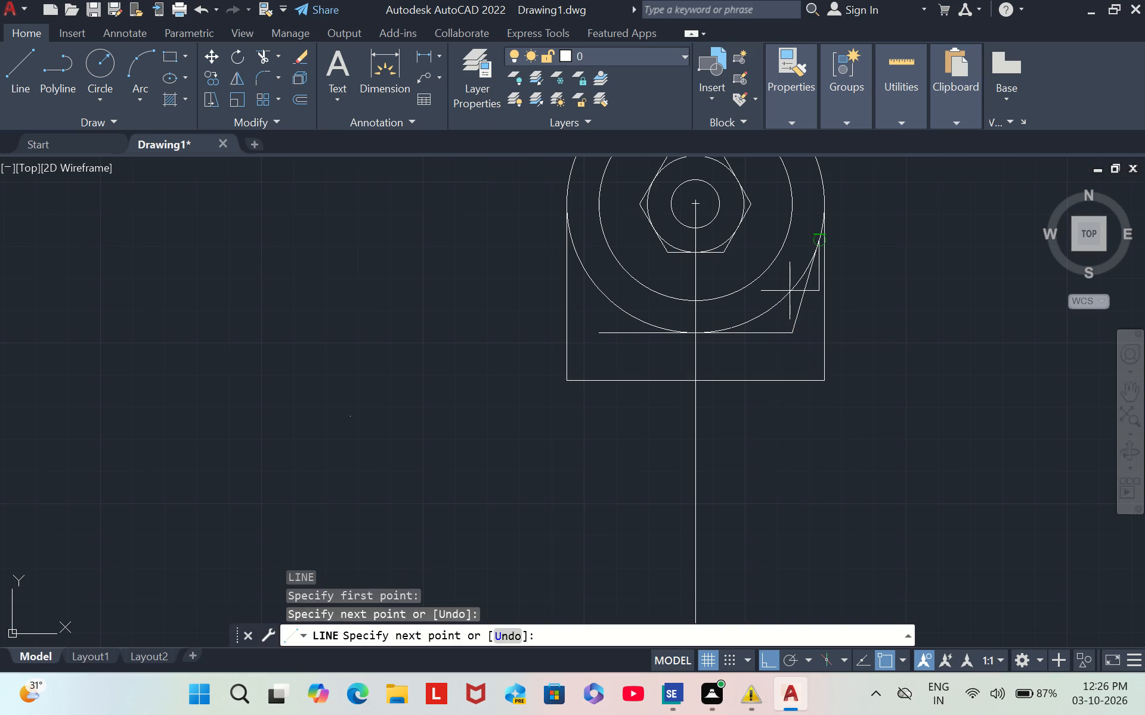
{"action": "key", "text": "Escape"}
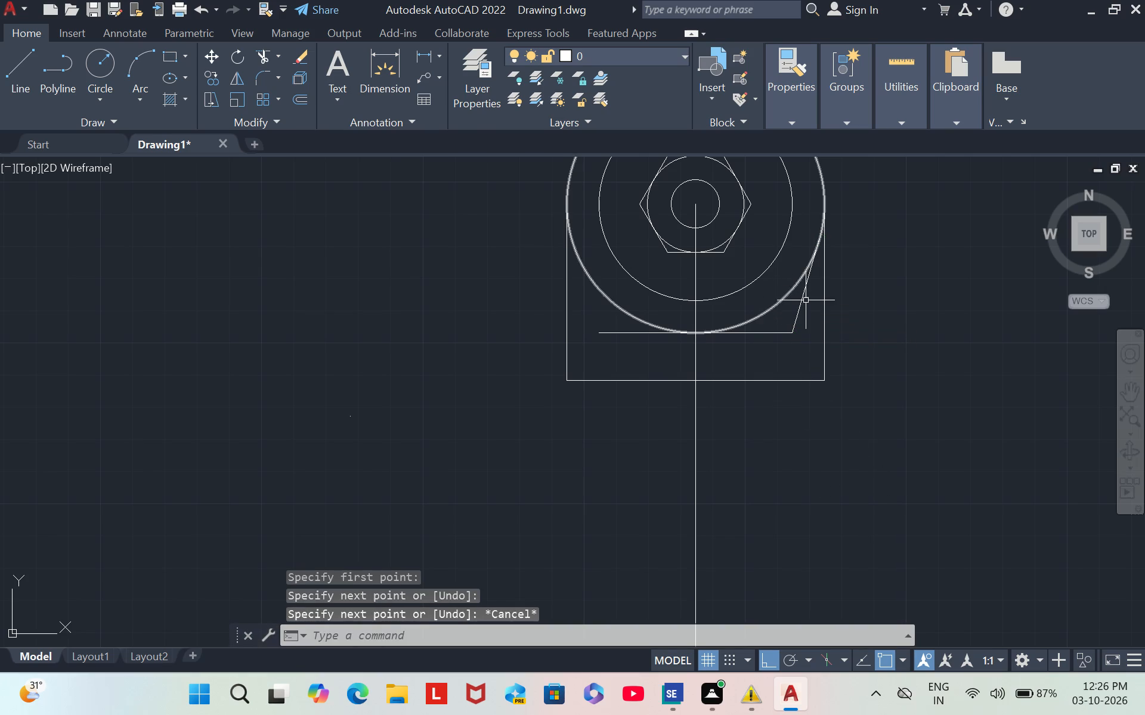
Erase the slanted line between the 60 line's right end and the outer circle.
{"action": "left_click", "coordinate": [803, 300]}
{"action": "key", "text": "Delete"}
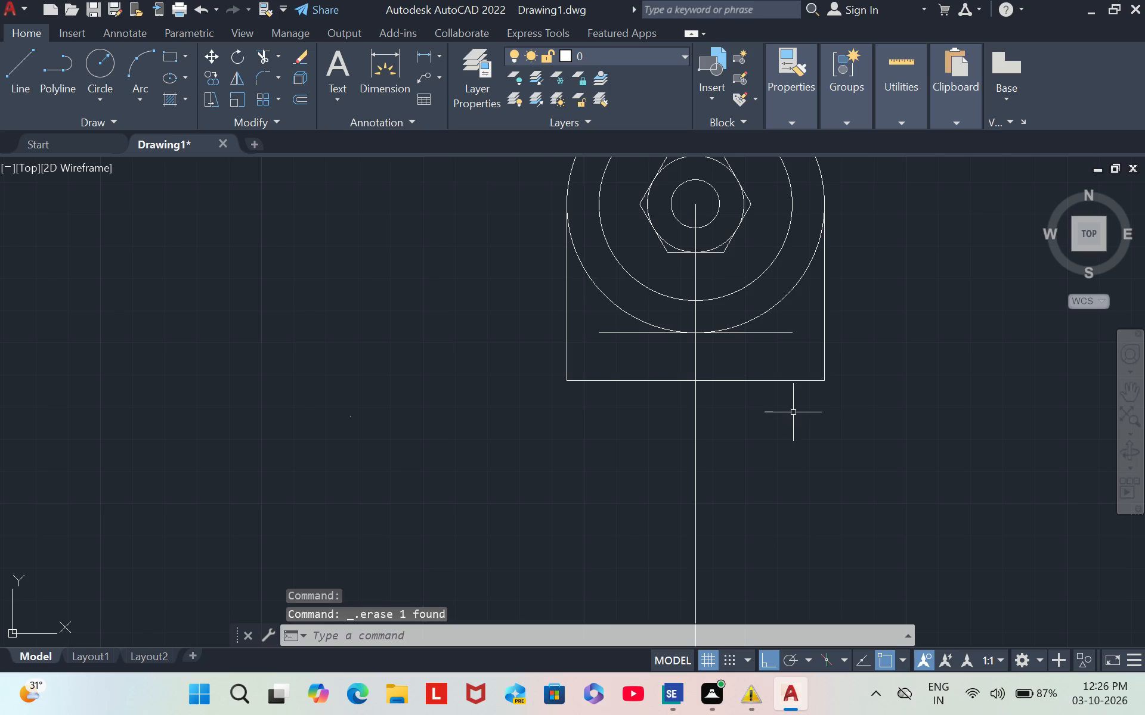
Draw a vertical line from the right end of the 60 line up to the right quadrant of the 60 circle.
{"action": "key", "text": "l"}
{"action": "key", "text": "Return"}
{"action": "left_click", "coordinate": [788, 335]}
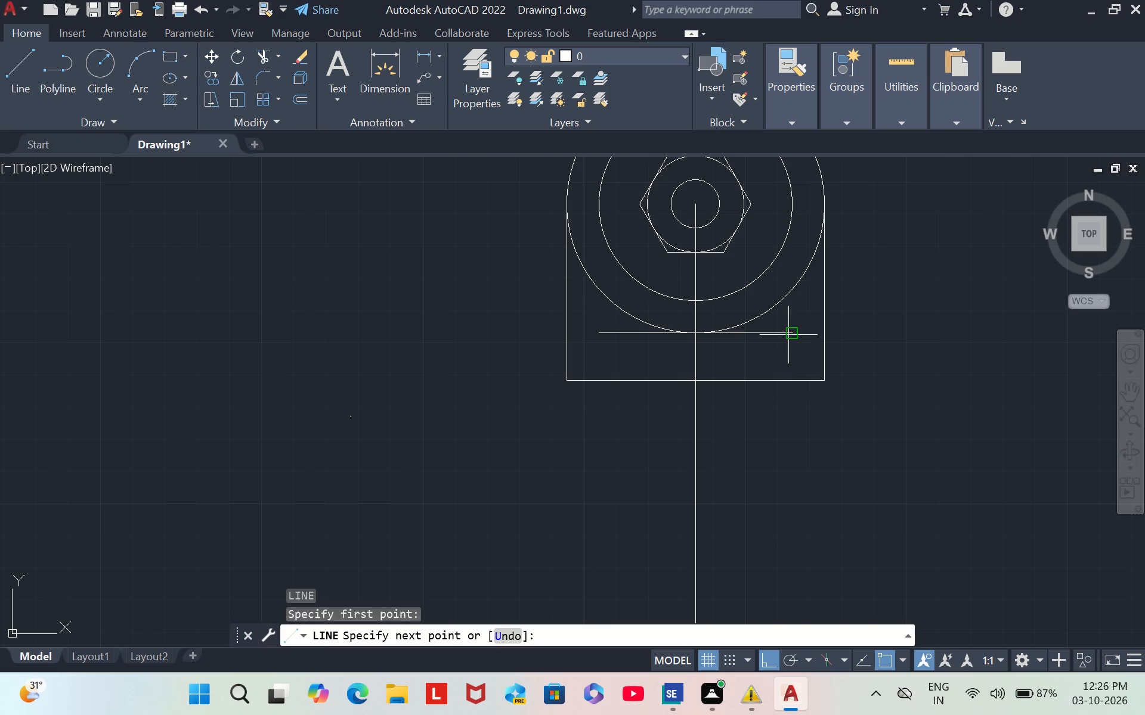
{"action": "left_click", "coordinate": [785, 143]}
{"action": "left_click", "coordinate": [778, 176]}
{"action": "key", "text": "Escape"}
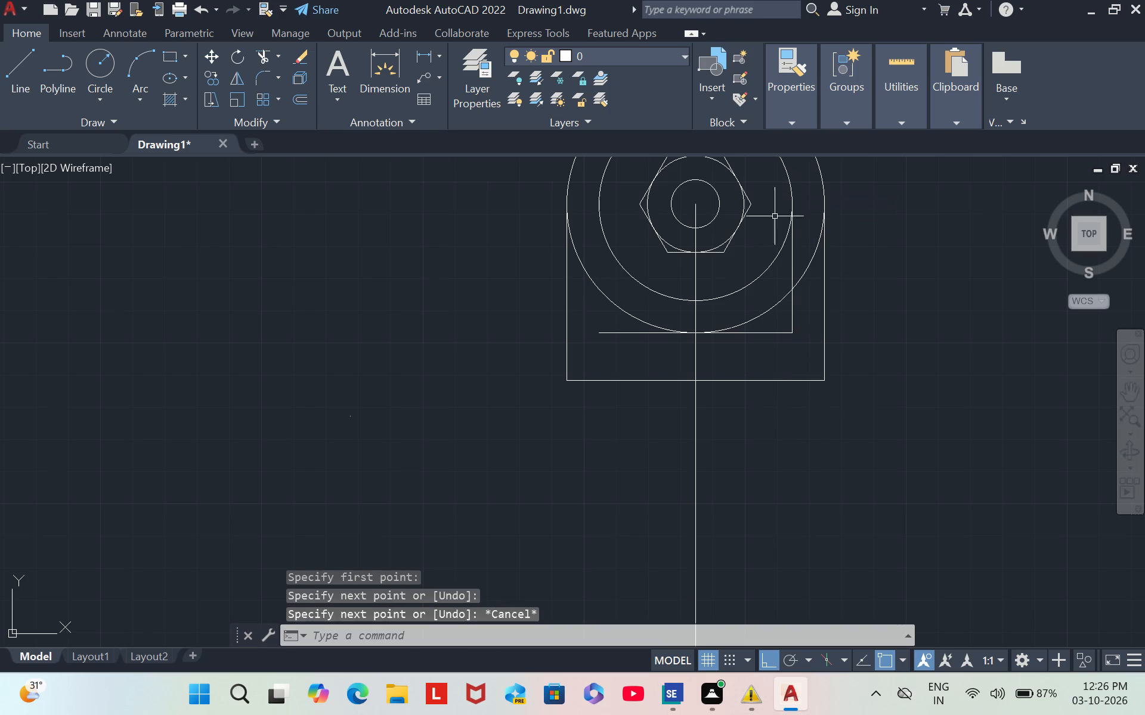
Draw a vertical line from the left end of the 60 line up to the left quadrant of the 60 circle.
{"action": "key", "text": "l"}
{"action": "key", "text": "Return"}
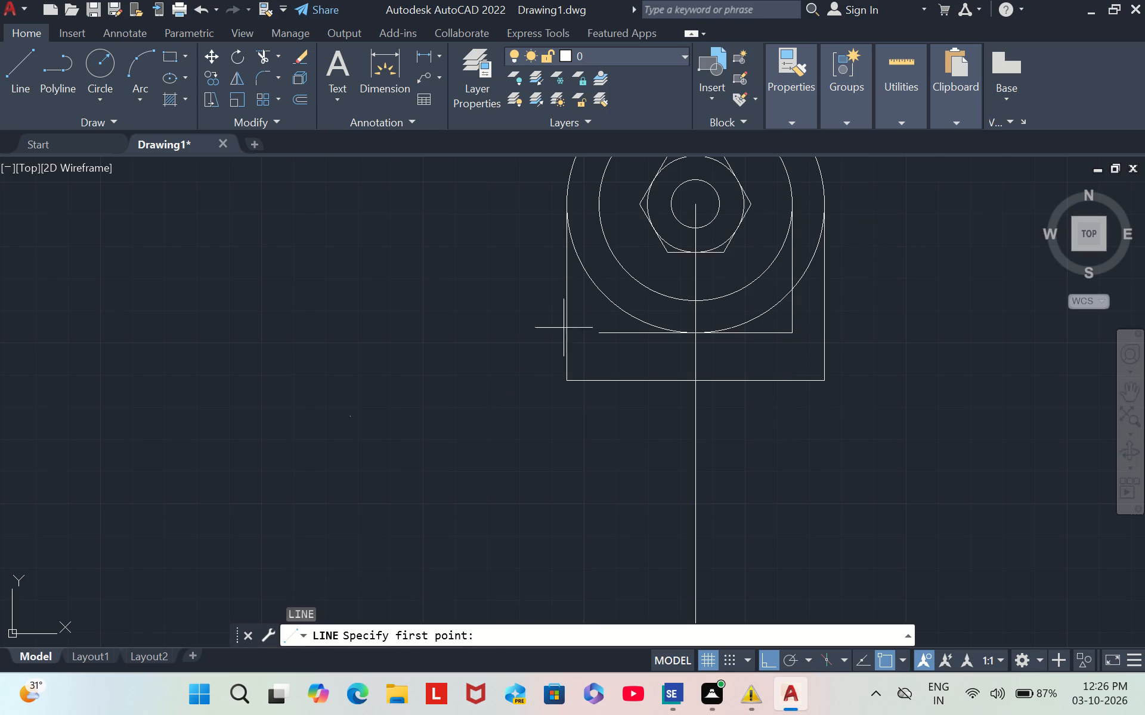
{"action": "left_click", "coordinate": [597, 332]}
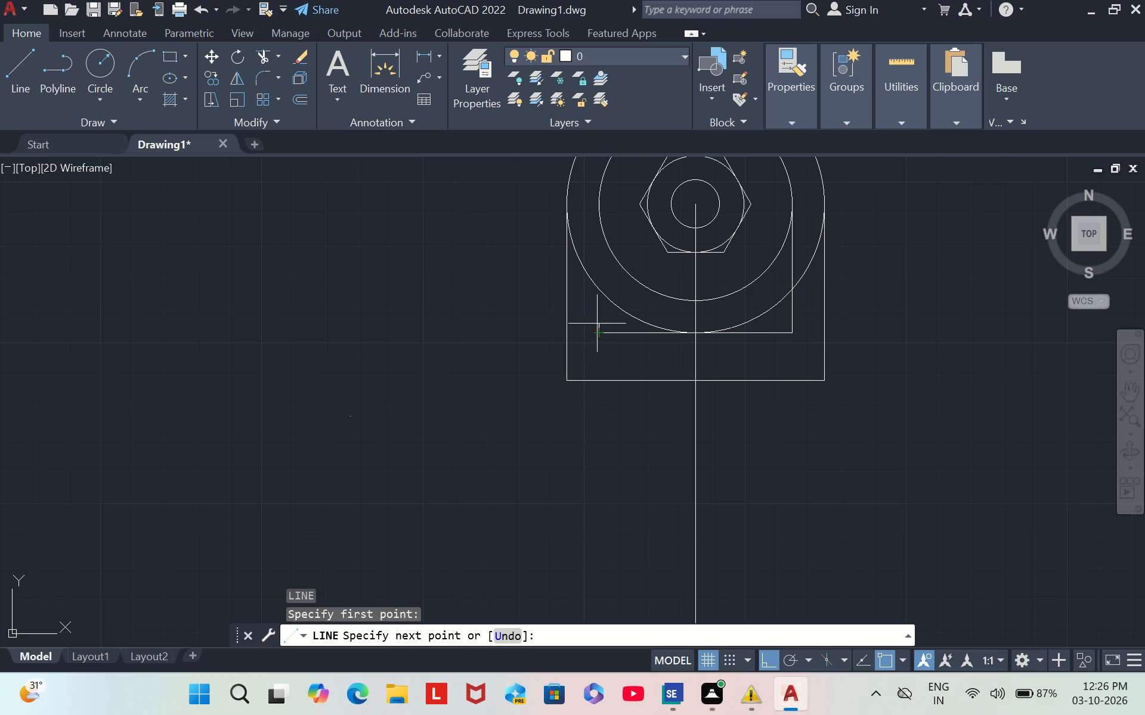
{"action": "left_click", "coordinate": [605, 188]}
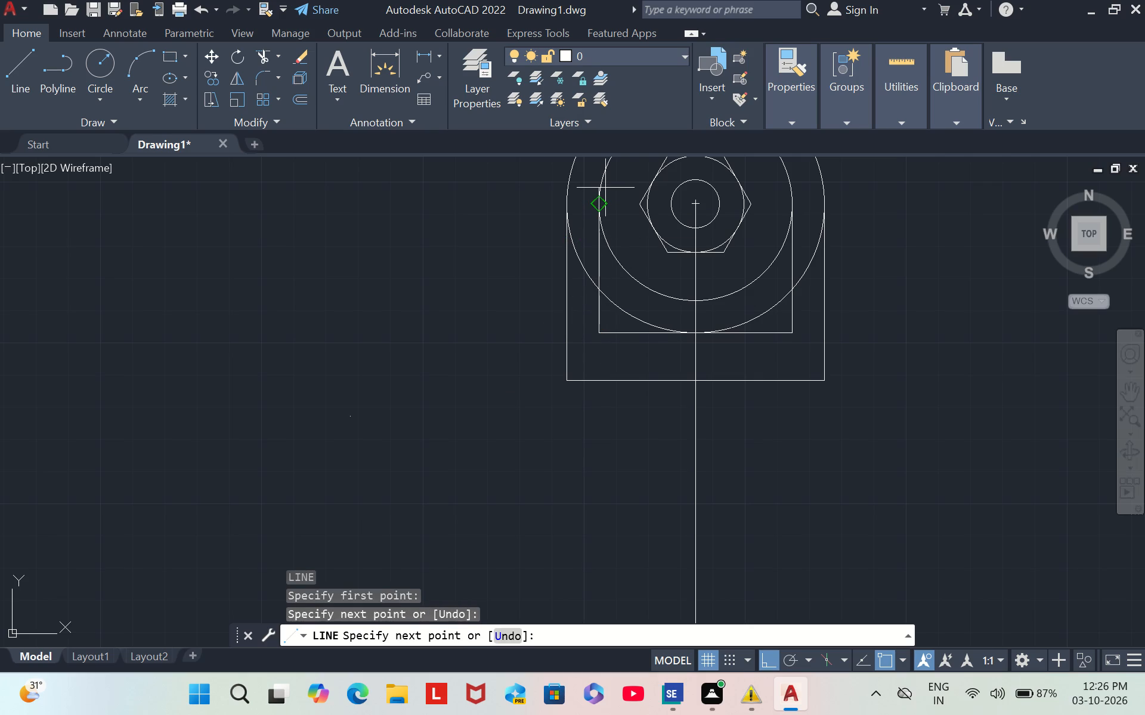
{"action": "key", "text": "Escape"}
{"action": "key", "text": "Escape"}
Trim away the portions of both inner vertical lines that lie inside the outer 80 circle.
{"action": "scroll", "coordinate": [652, 340], "scroll_direction": "up", "scroll_amount": 1}
{"action": "scroll", "coordinate": [650, 341], "scroll_direction": "down", "scroll_amount": 1}
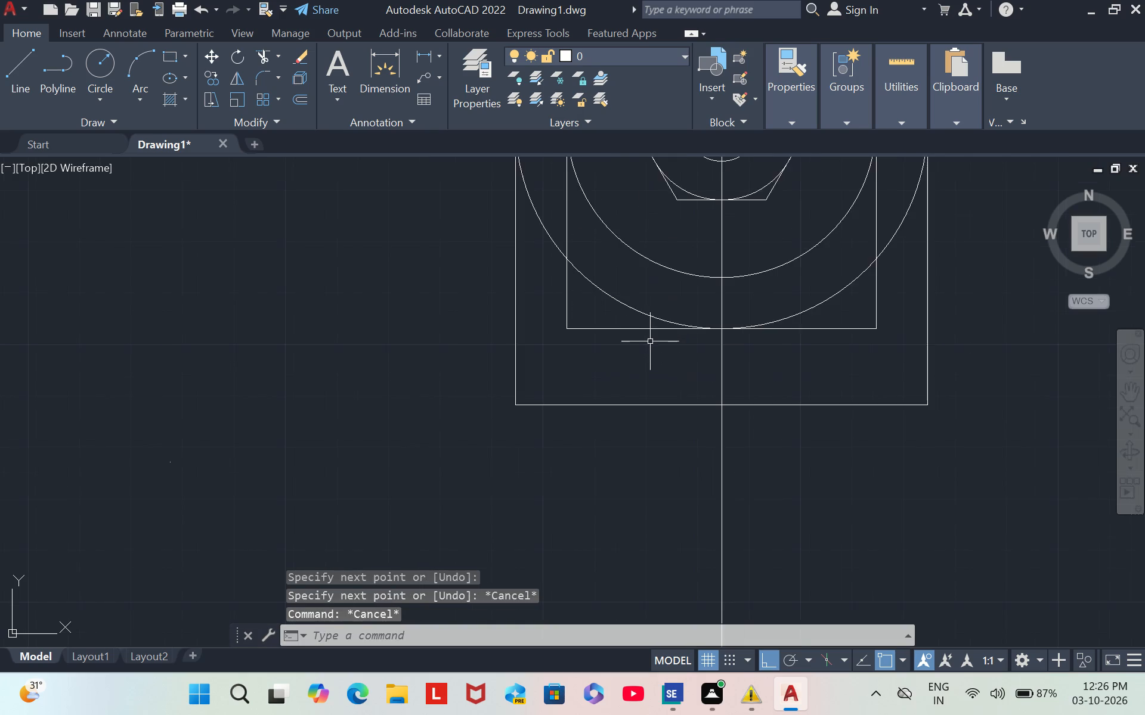
{"action": "scroll", "coordinate": [648, 346], "scroll_direction": "down", "scroll_amount": 1}
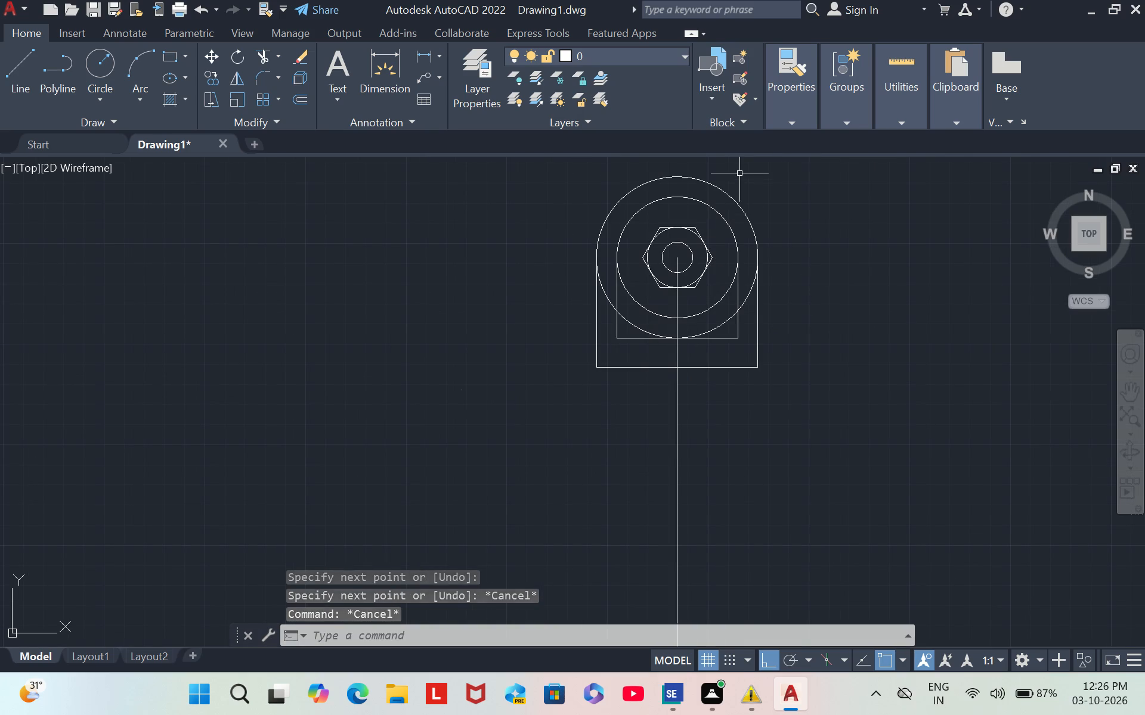
{"action": "scroll", "coordinate": [740, 173], "scroll_direction": "up", "scroll_amount": 1}
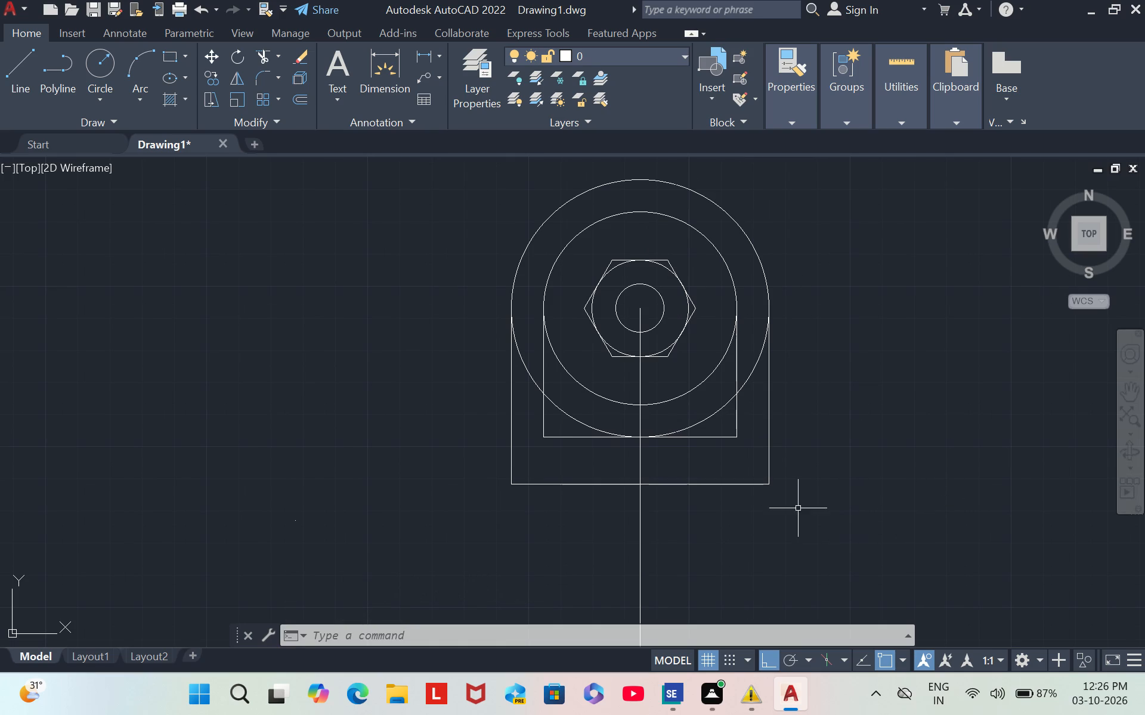
{"action": "type", "text": "TR"}
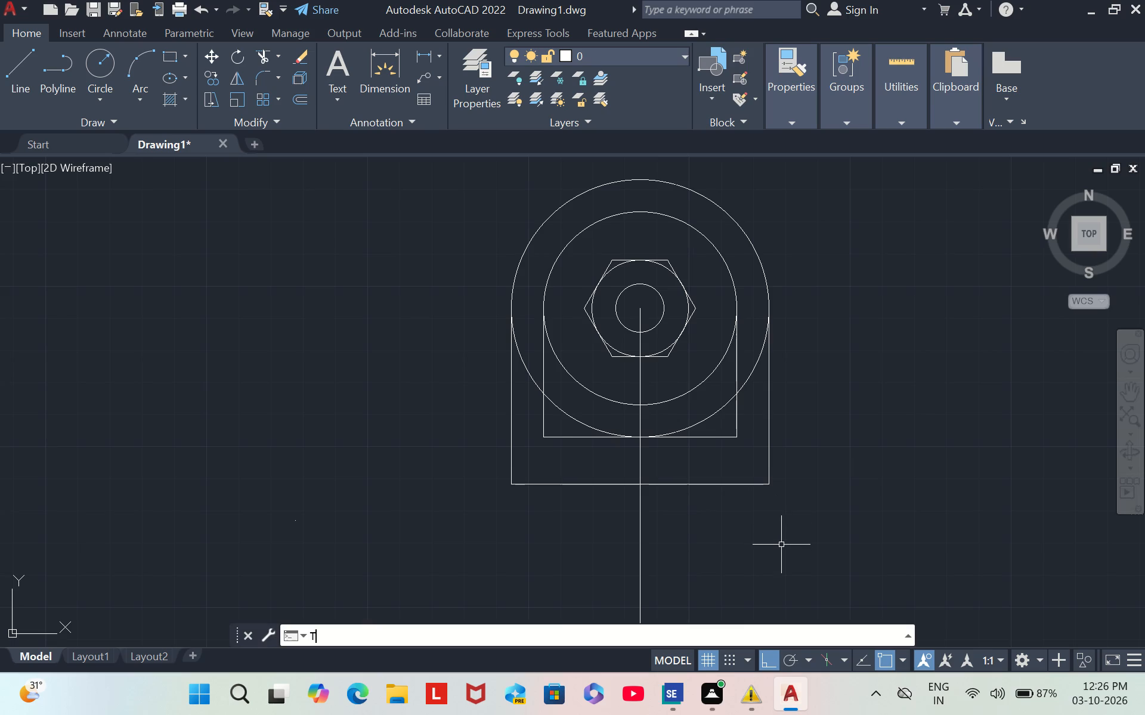
{"action": "key", "text": "Return"}
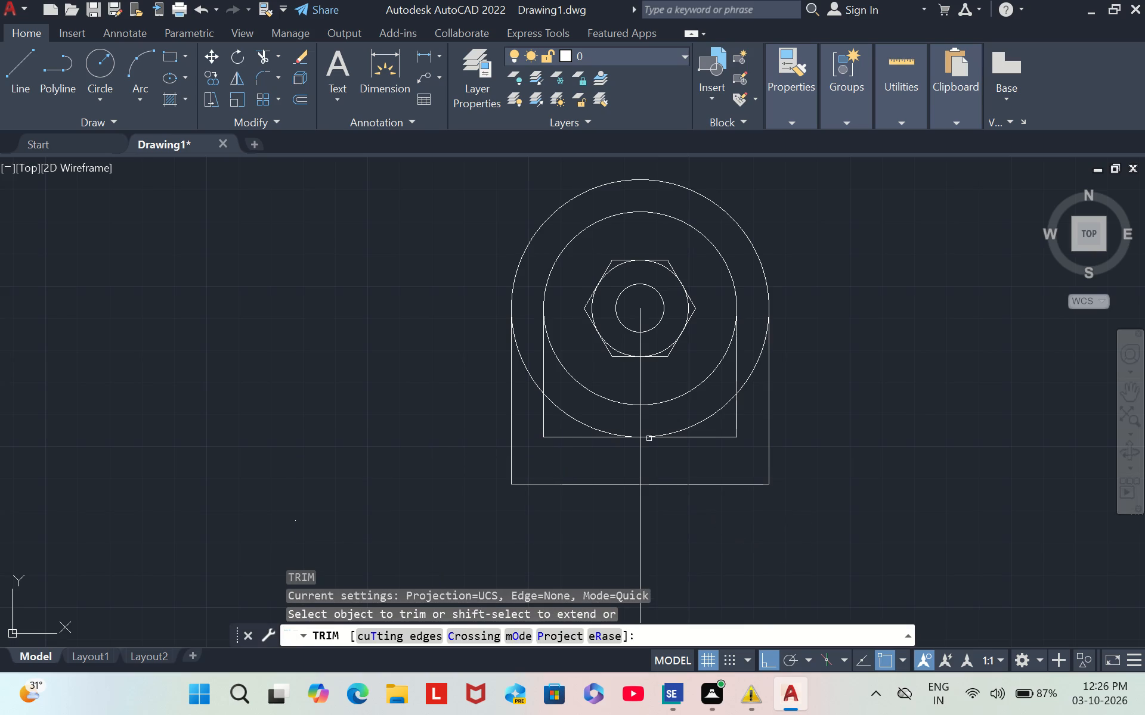
{"action": "left_click", "coordinate": [544, 359]}
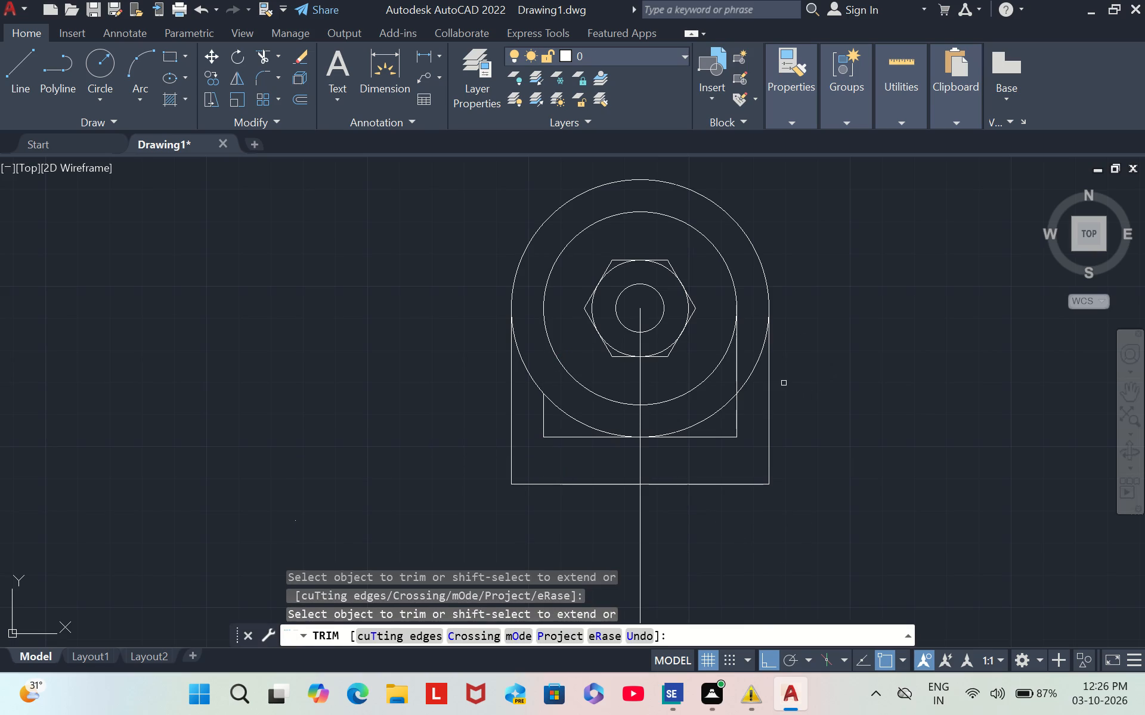
{"action": "left_click", "coordinate": [736, 366]}
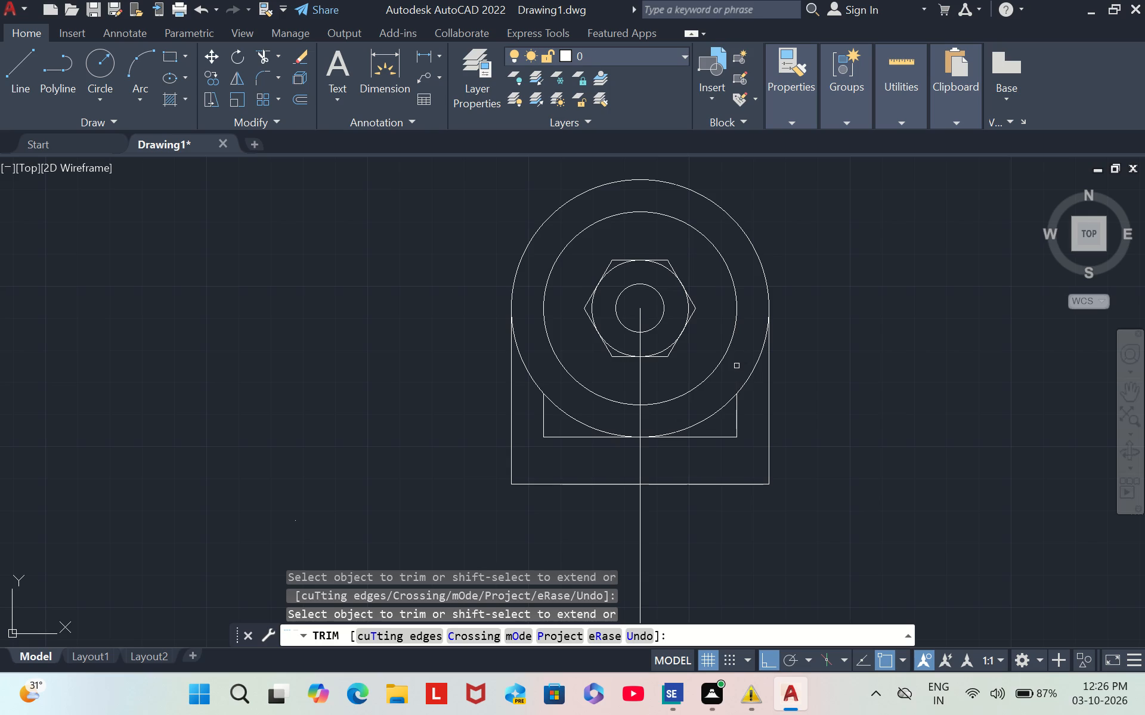
{"action": "key", "text": "Escape"}
{"action": "key", "text": "Escape"}
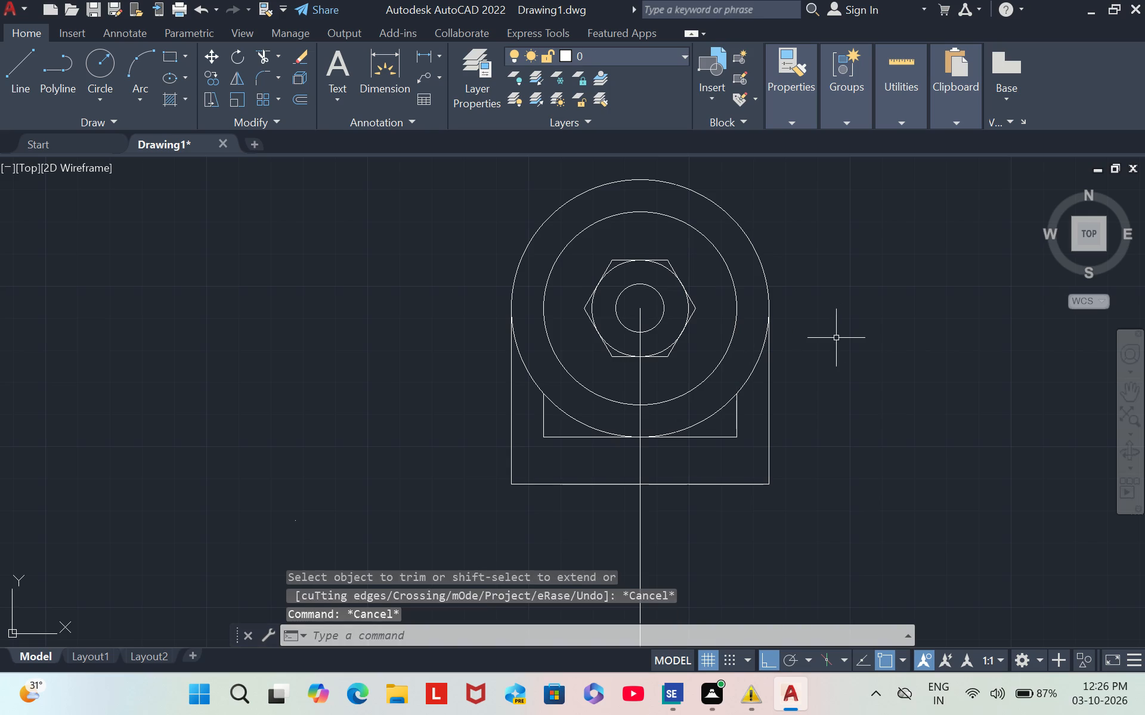
{"action": "key", "text": "Escape"}
{"action": "key", "text": "Escape"}
{"action": "key", "text": "Escape"}
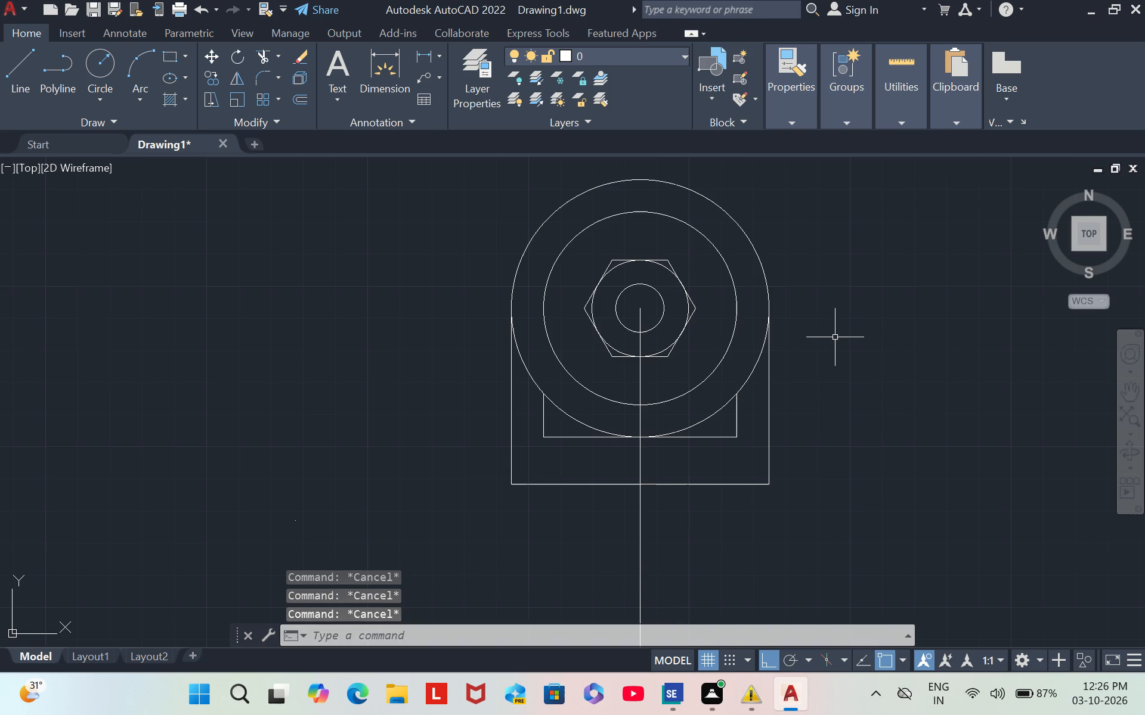
{"action": "key", "text": "Escape"}
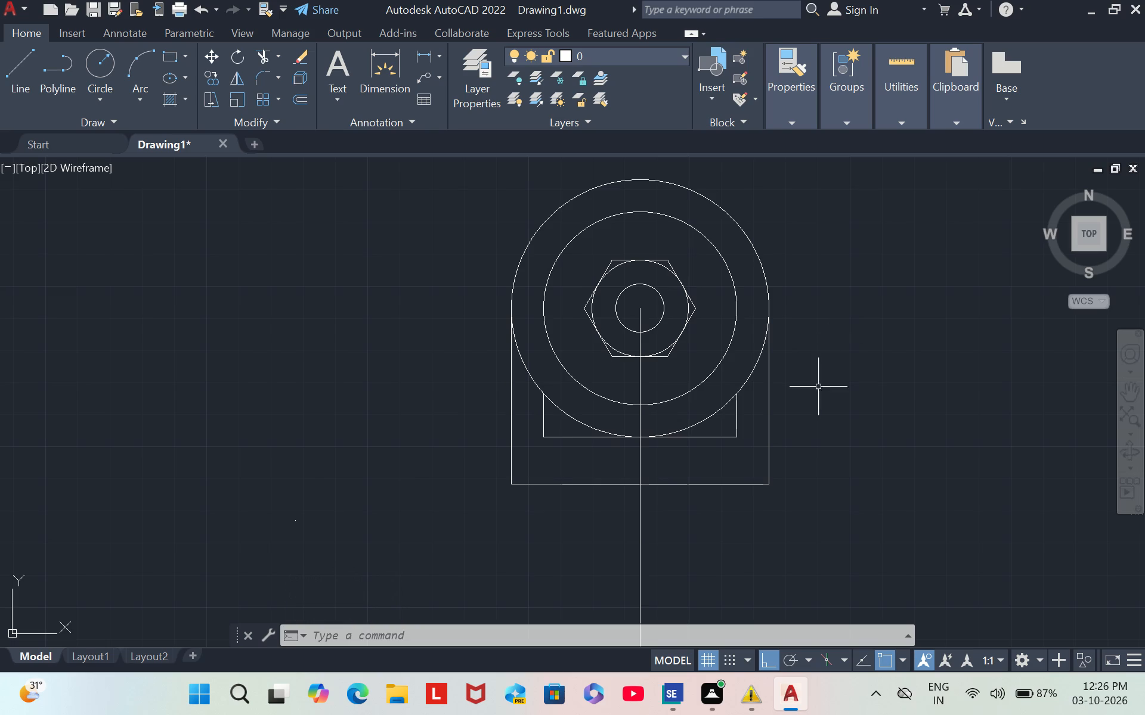
Draw a vertical line from the bottom quadrant of the 60 circle down to the outer base line.
{"action": "key", "text": "l"}
{"action": "key", "text": "Return"}
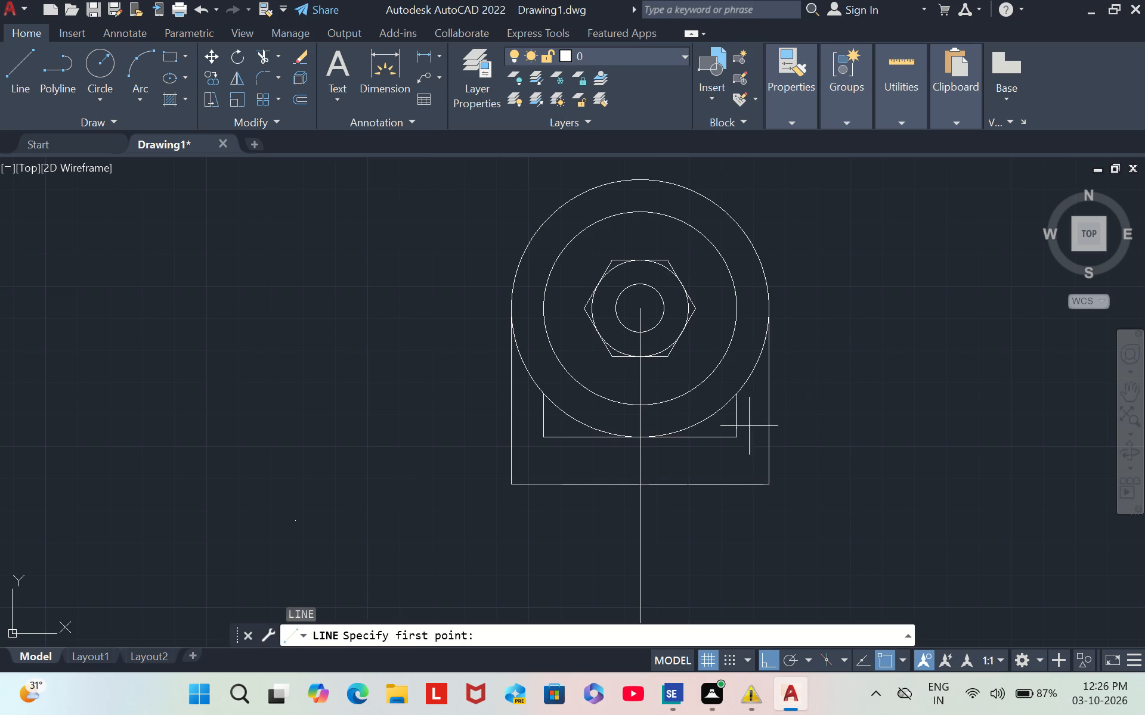
{"action": "left_click", "coordinate": [642, 402]}
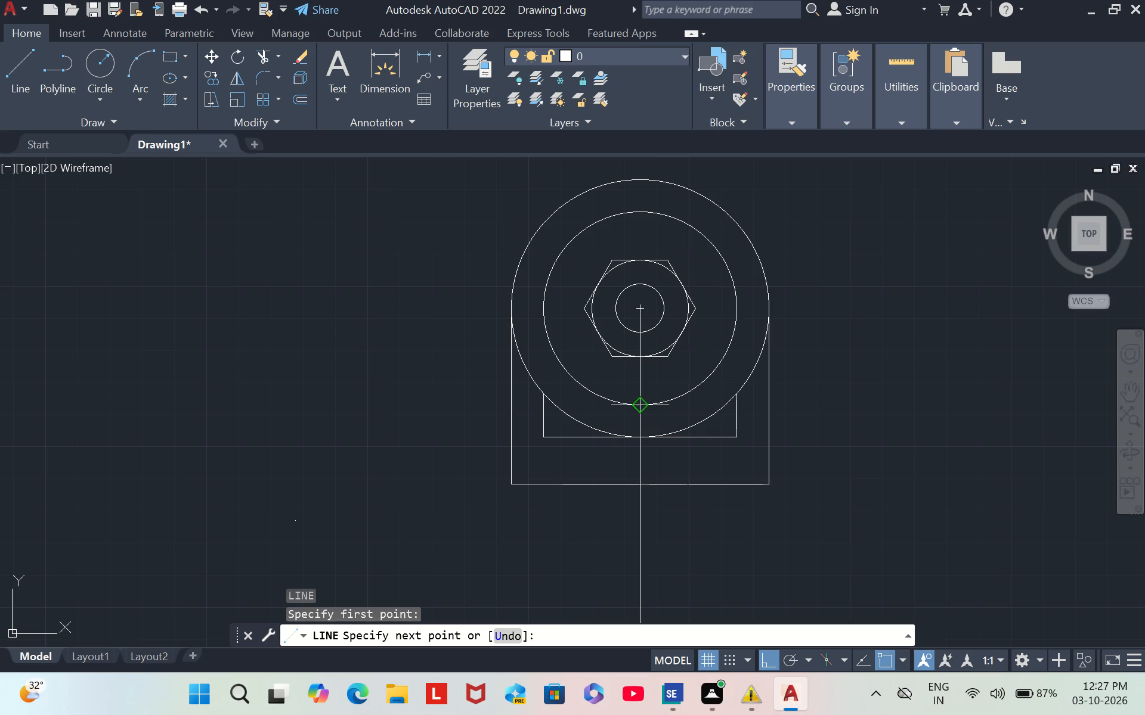
{"action": "left_click", "coordinate": [640, 481]}
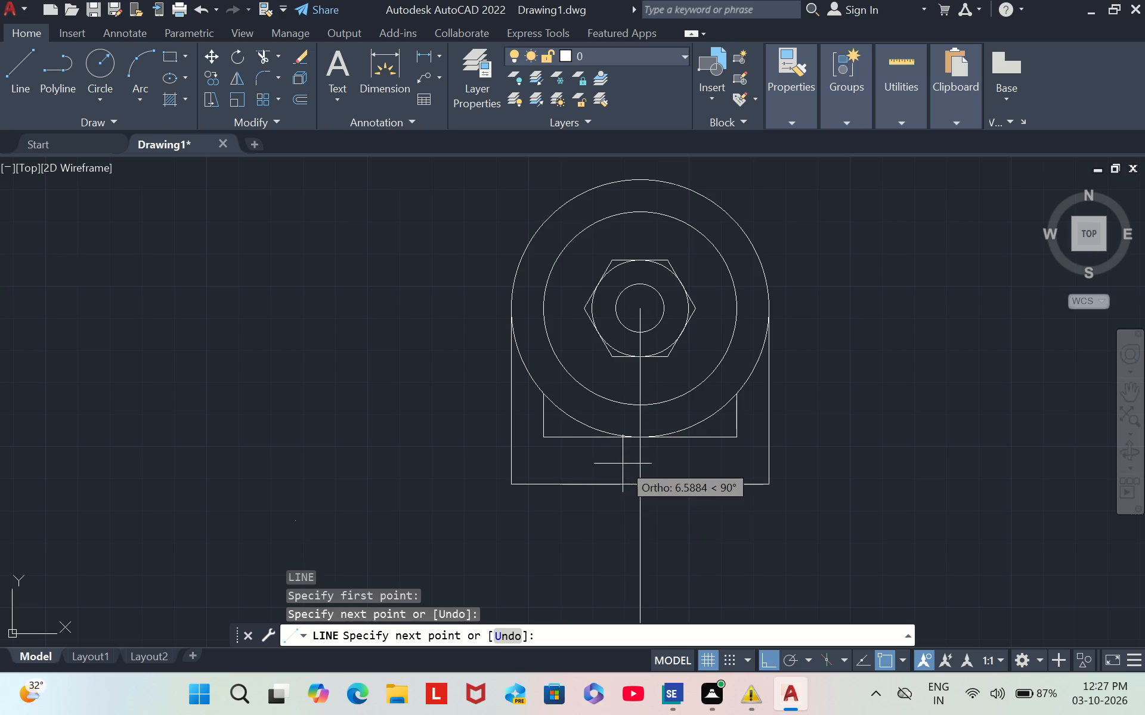
{"action": "key", "text": "Escape"}
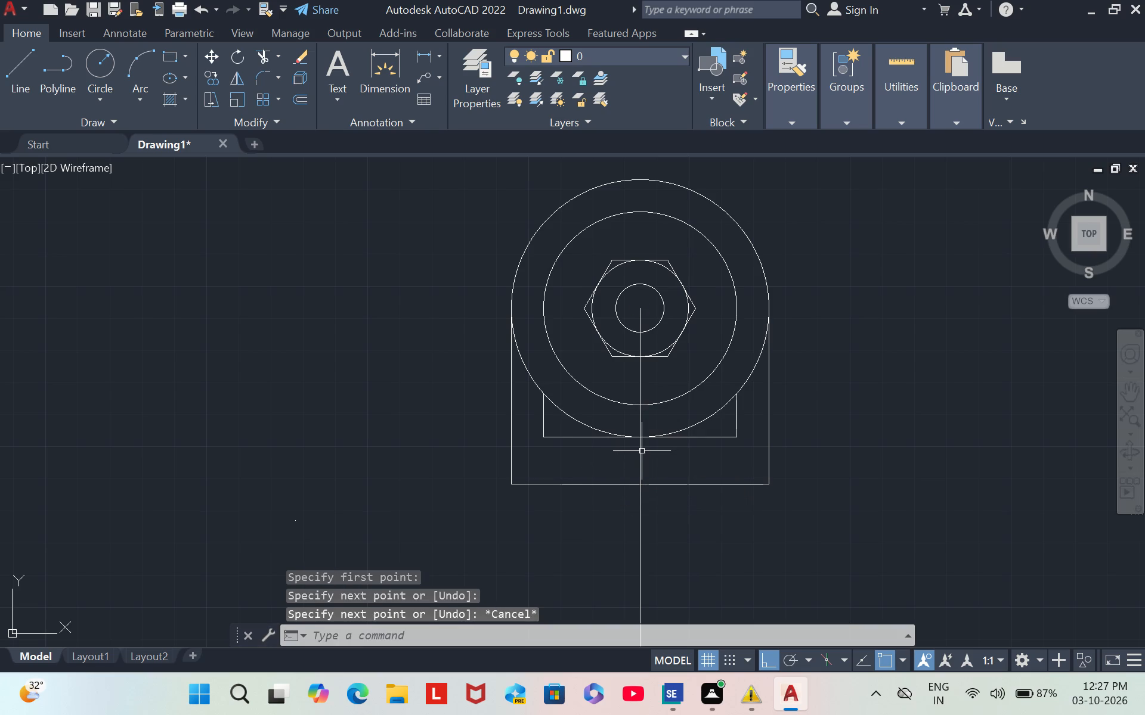
Offset the short vertical centre line by 20 to both the right and the left.
{"action": "left_click", "coordinate": [642, 451]}
{"action": "key", "text": "o"}
{"action": "key", "text": "f"}
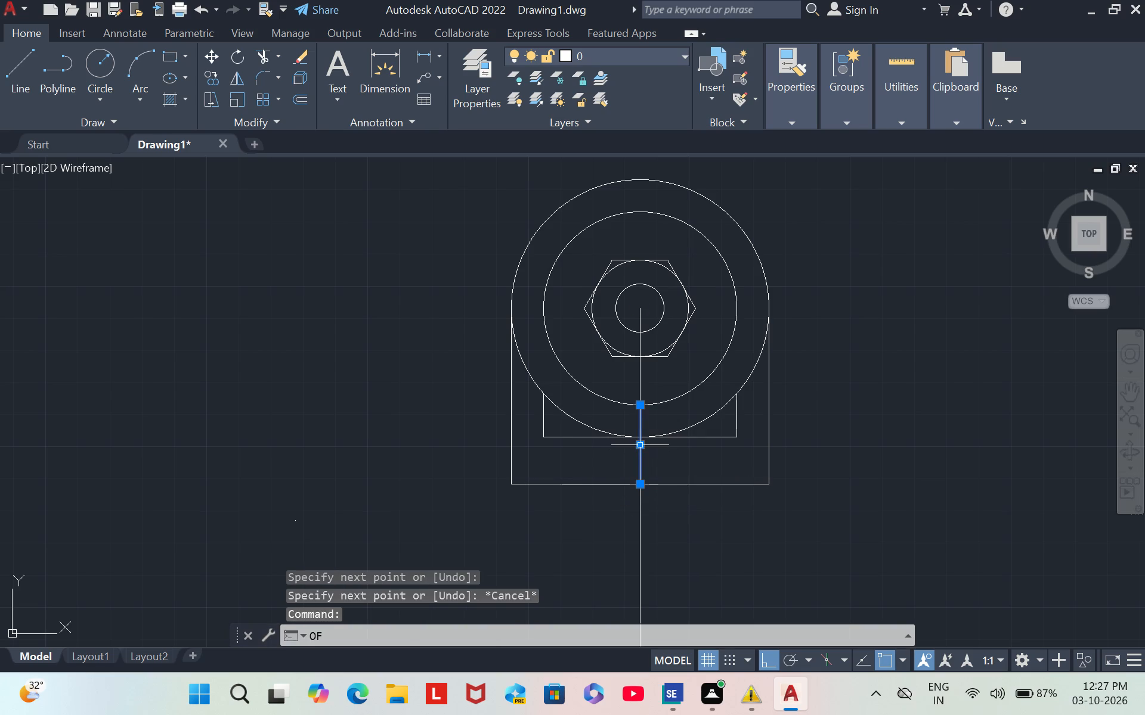
{"action": "key", "text": "f"}
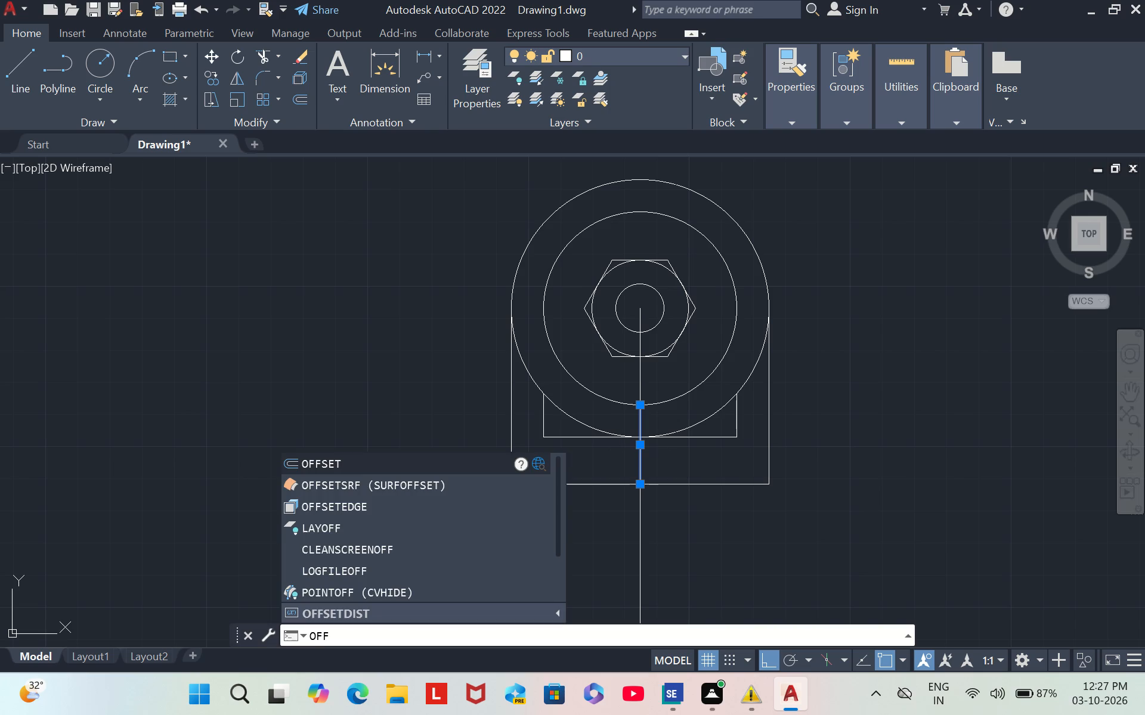
{"action": "left_click", "coordinate": [434, 456]}
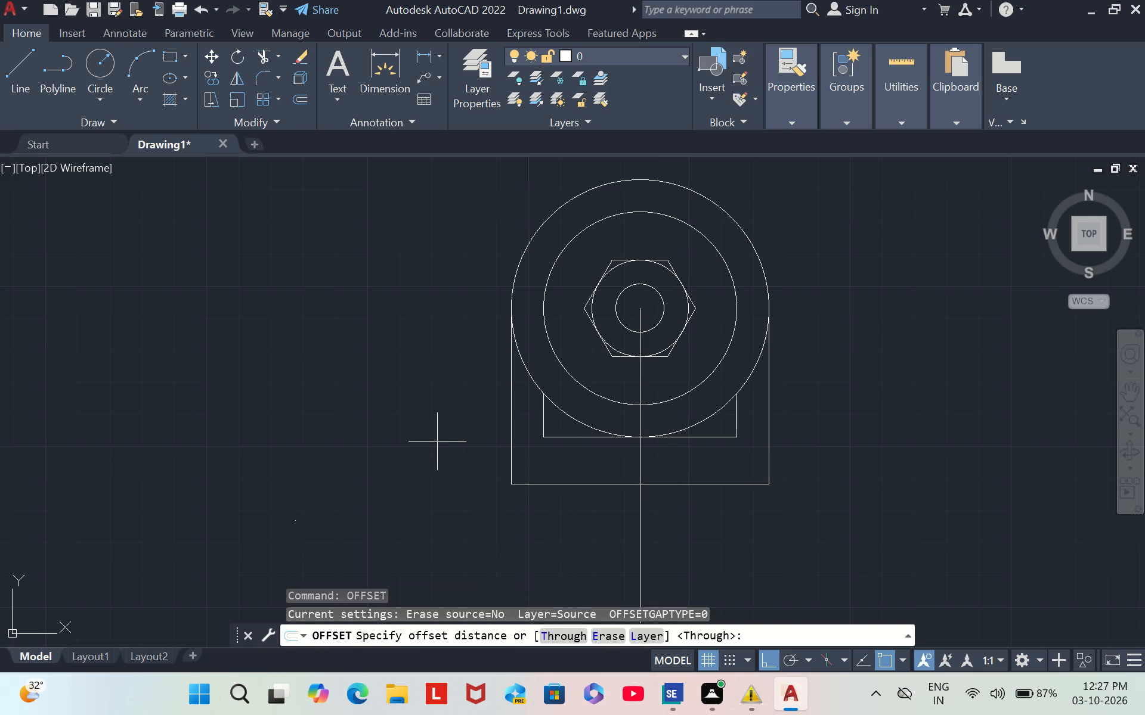
{"action": "type", "text": "20"}
{"action": "key", "text": "Return"}
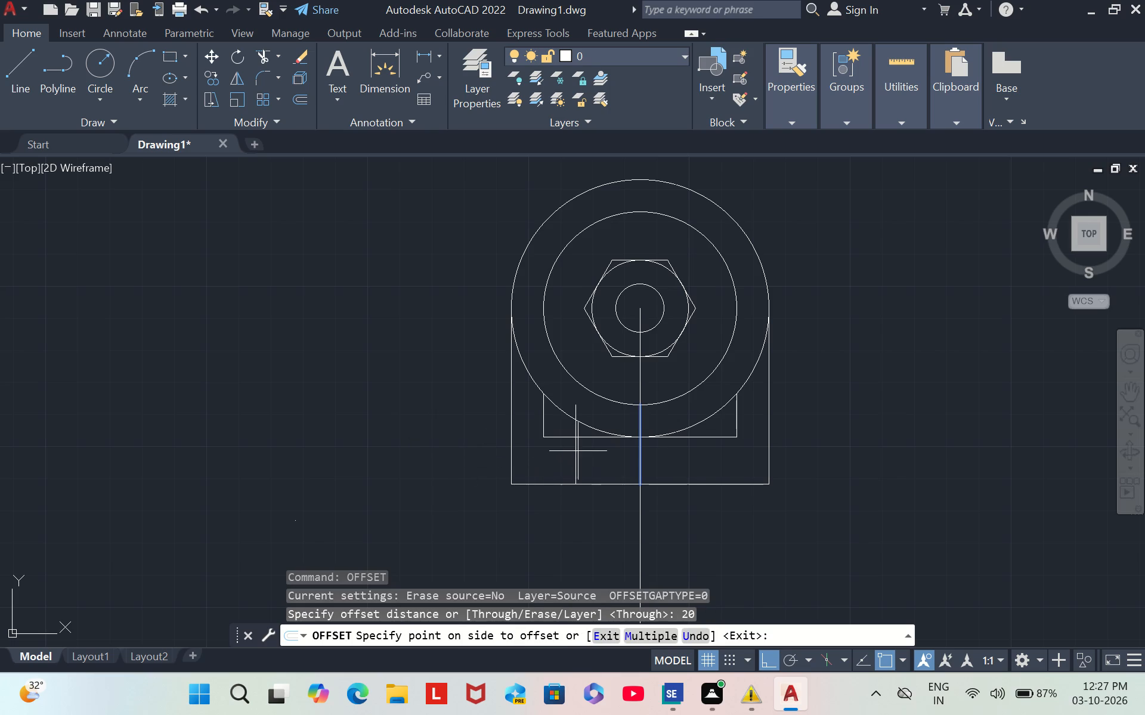
{"action": "left_click", "coordinate": [642, 439]}
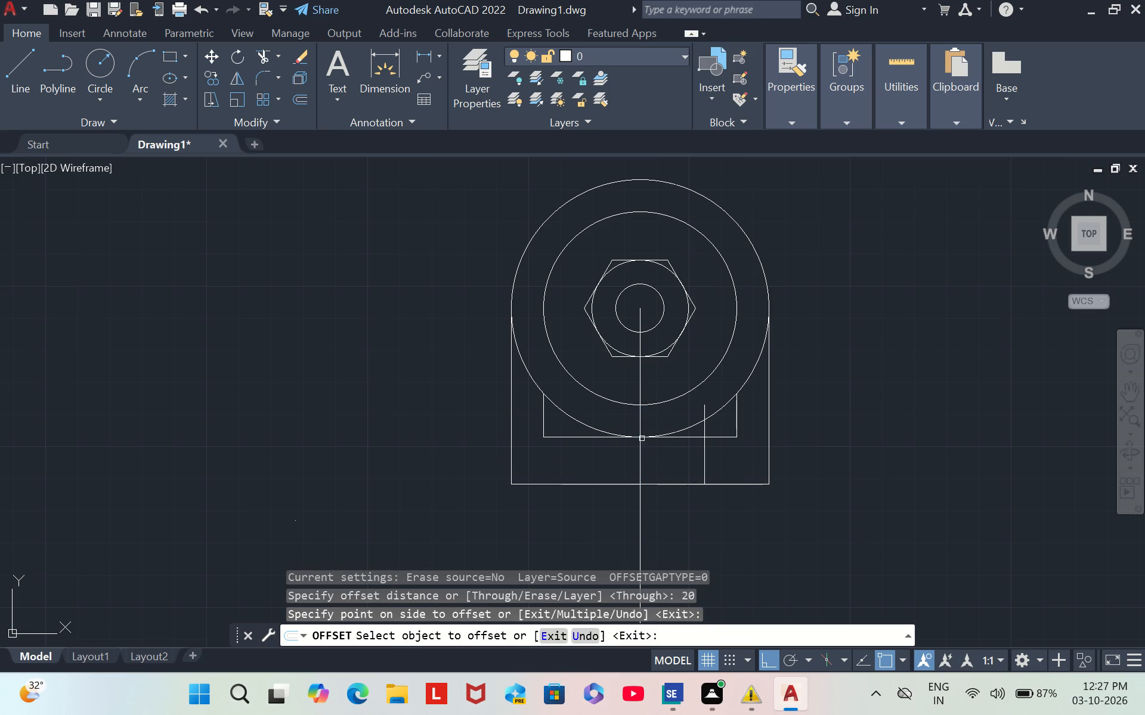
{"action": "left_click", "coordinate": [640, 452]}
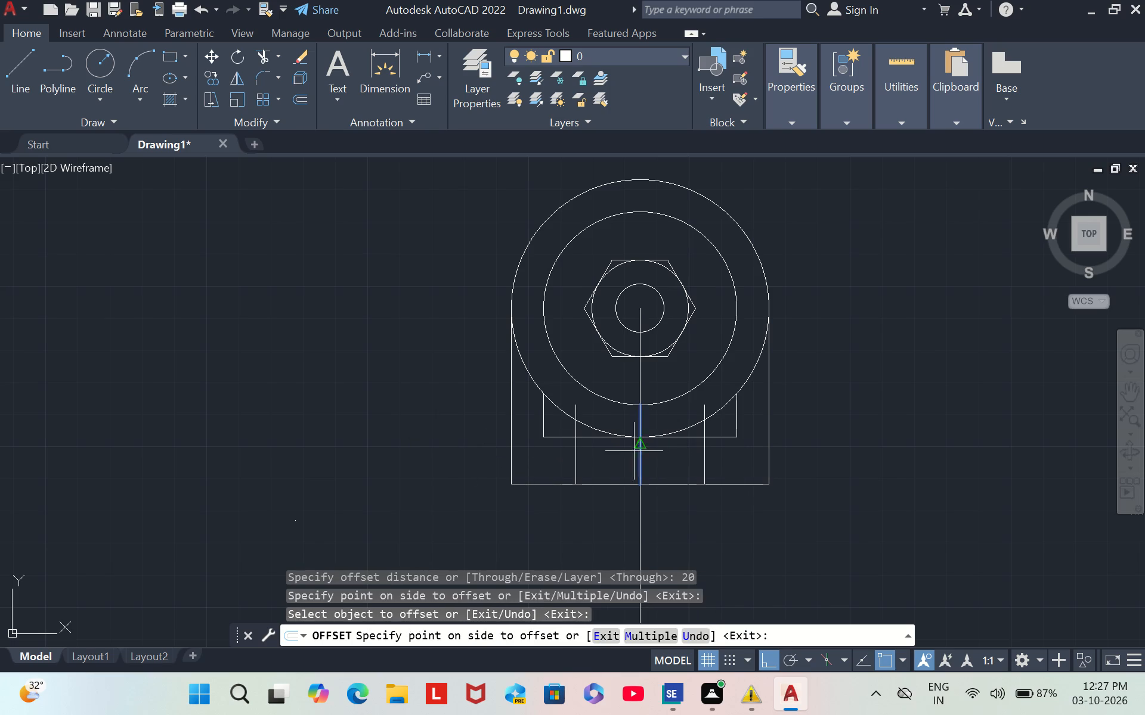
{"action": "left_click", "coordinate": [604, 461]}
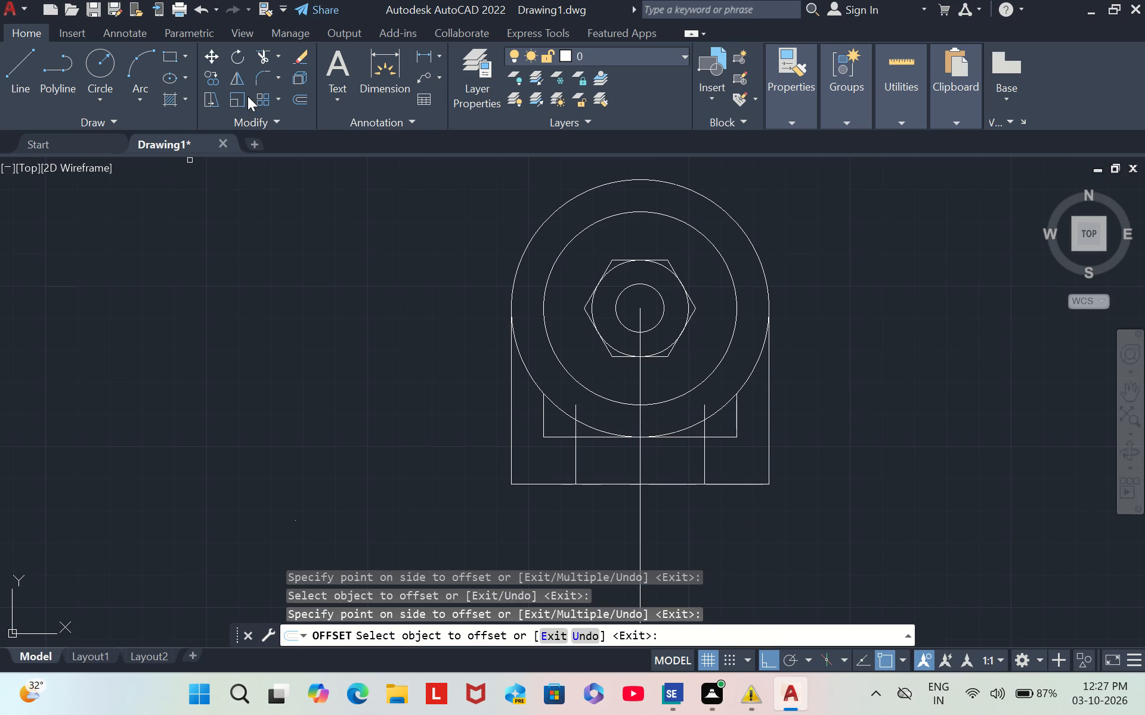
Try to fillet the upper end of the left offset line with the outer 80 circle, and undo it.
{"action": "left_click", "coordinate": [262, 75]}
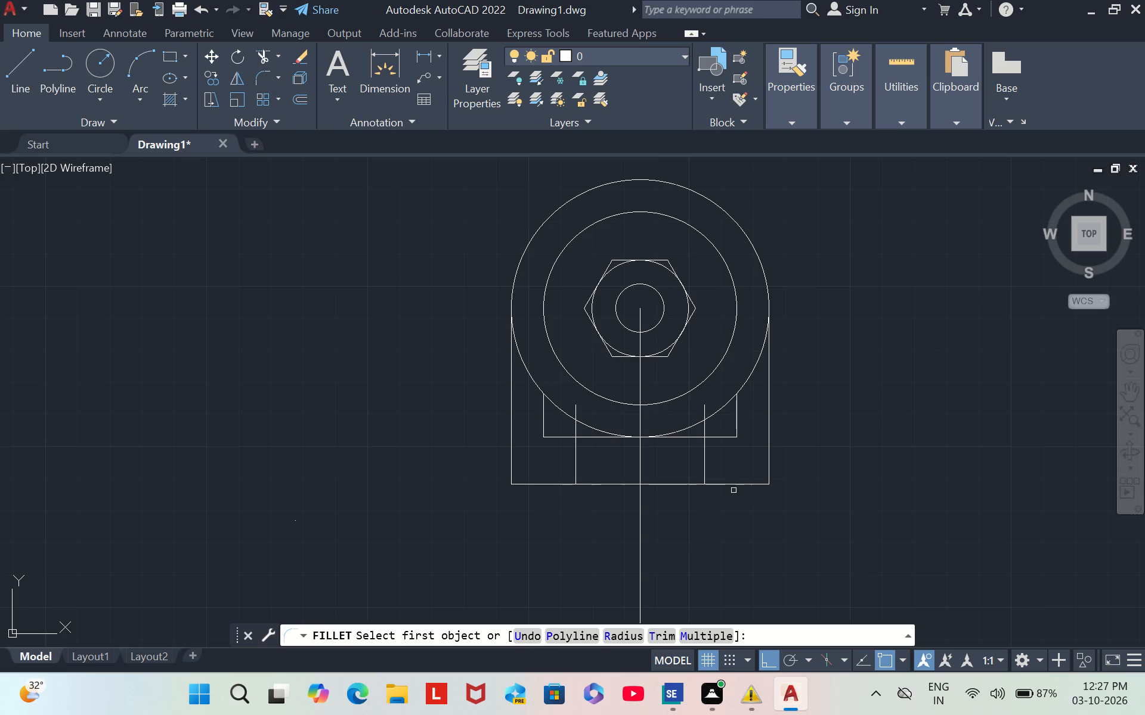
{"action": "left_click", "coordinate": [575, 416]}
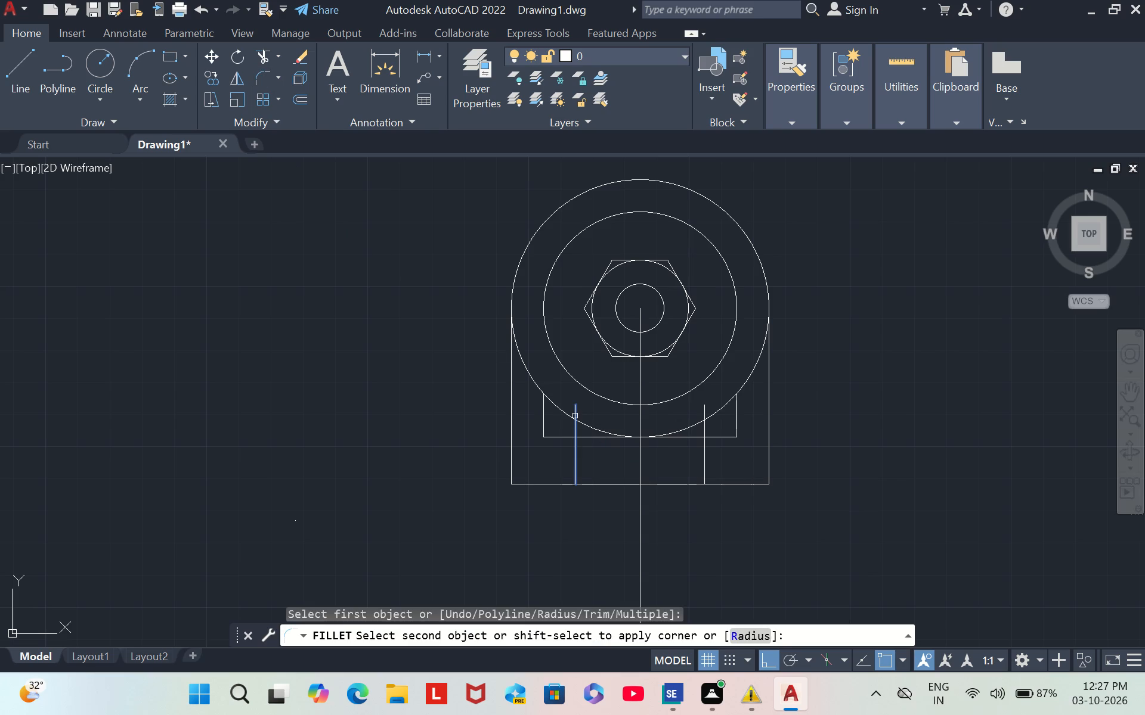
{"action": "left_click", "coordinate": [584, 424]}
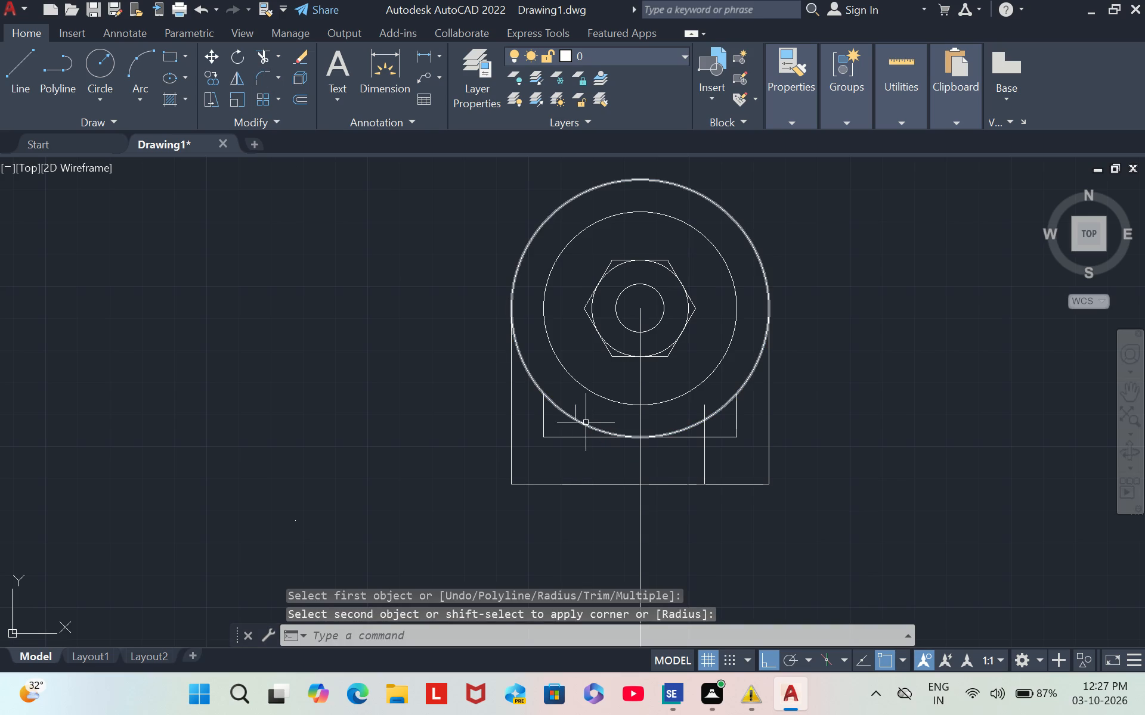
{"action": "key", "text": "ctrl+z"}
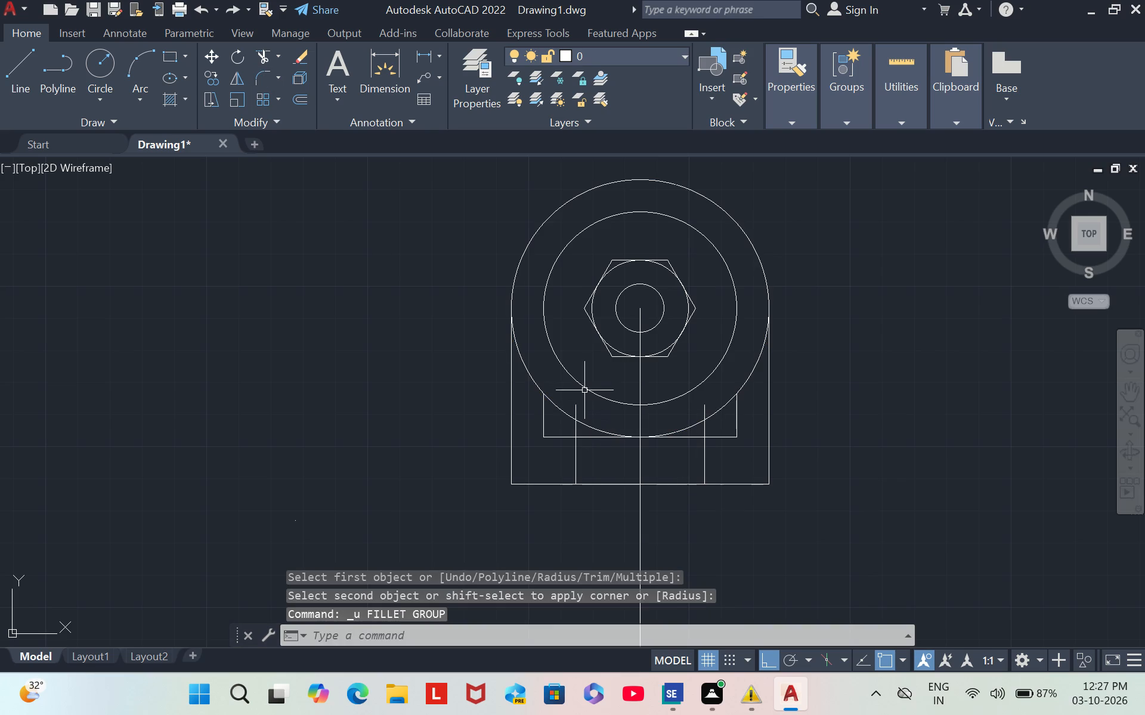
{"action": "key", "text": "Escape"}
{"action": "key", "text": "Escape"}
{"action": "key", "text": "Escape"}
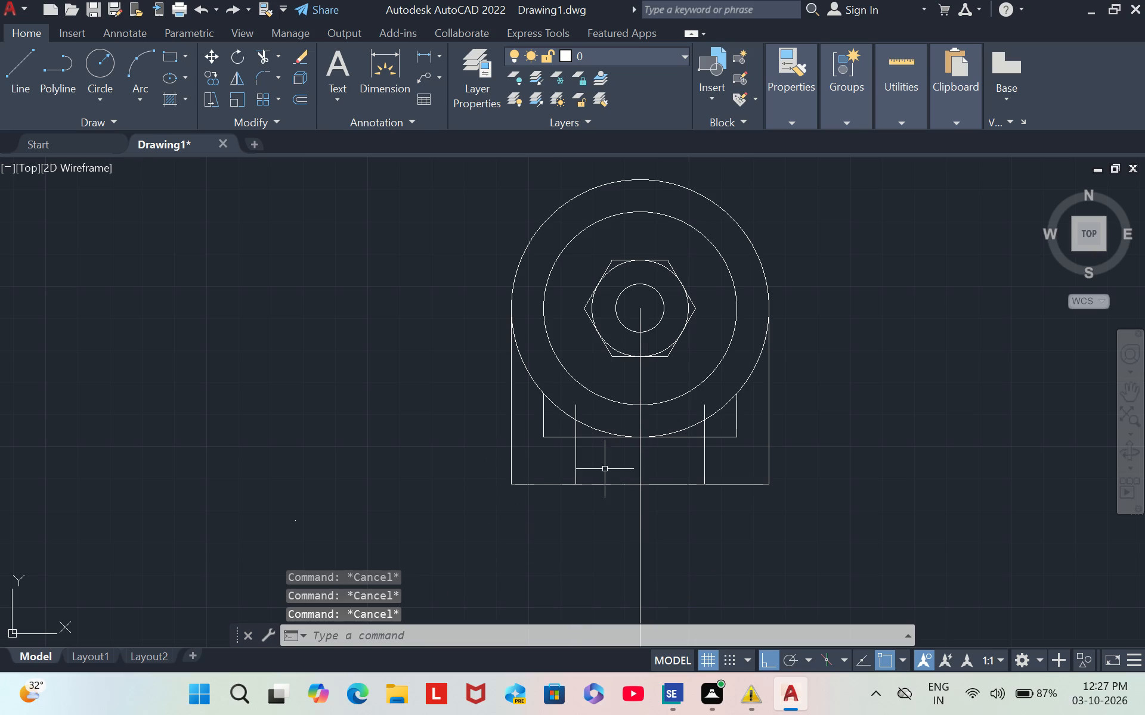
Erase the horizontal 60 line of the inner base outline.
{"action": "left_click", "coordinate": [595, 436]}
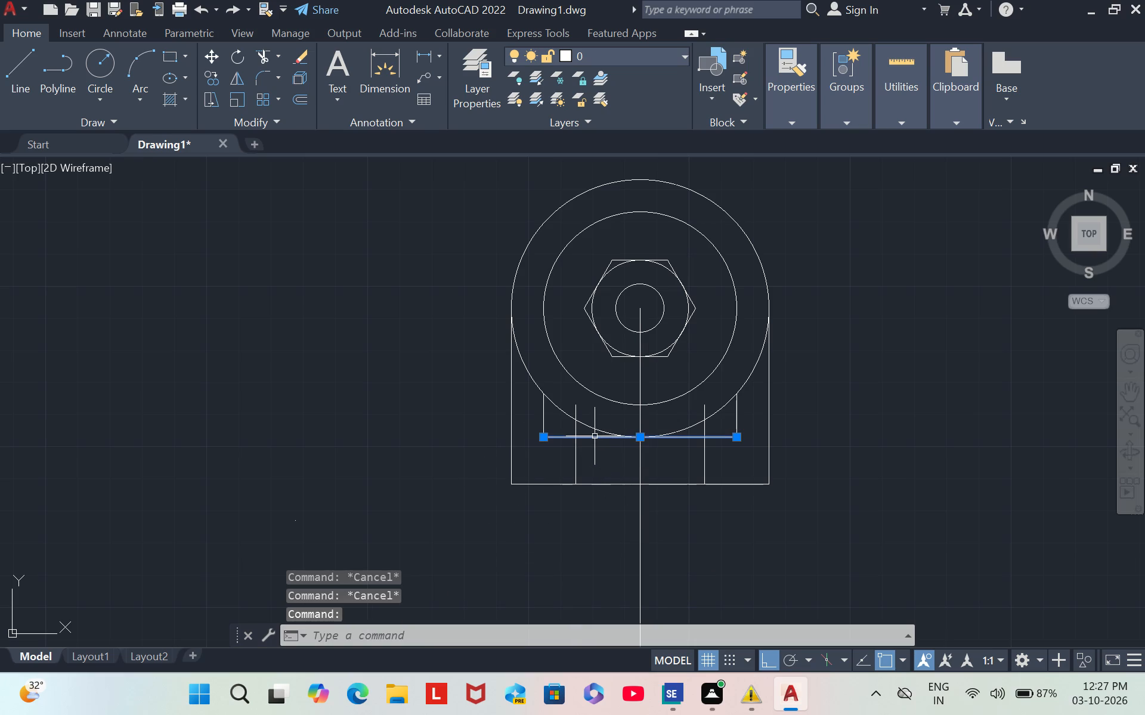
{"action": "key", "text": "Delete"}
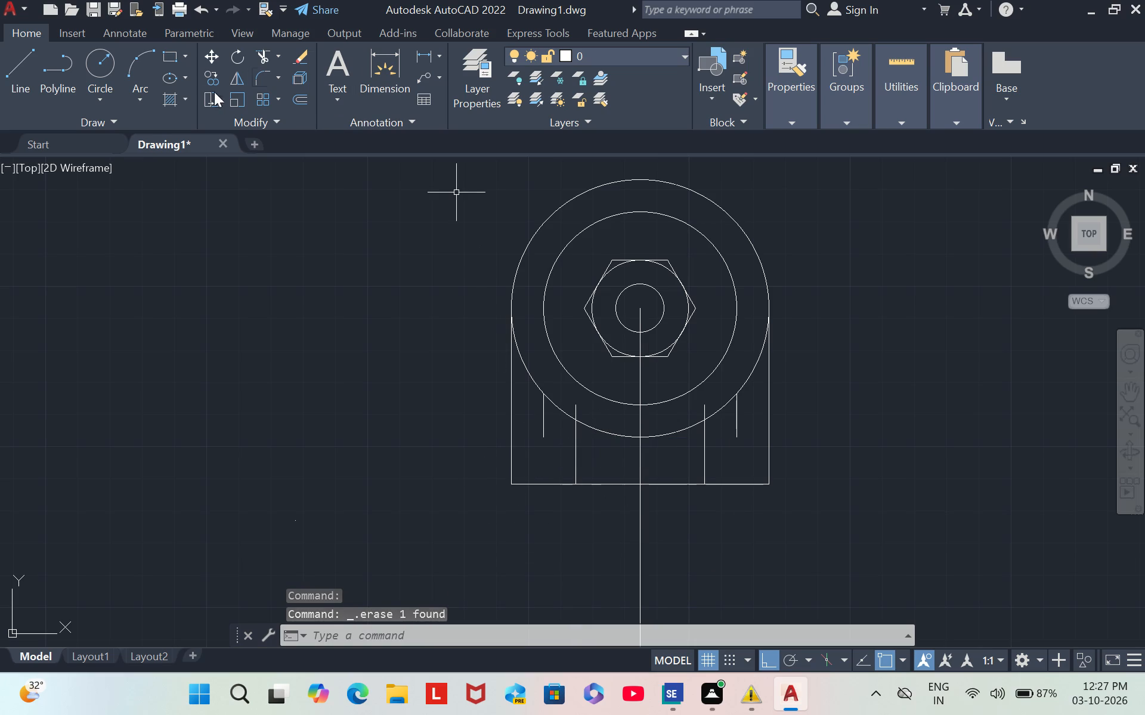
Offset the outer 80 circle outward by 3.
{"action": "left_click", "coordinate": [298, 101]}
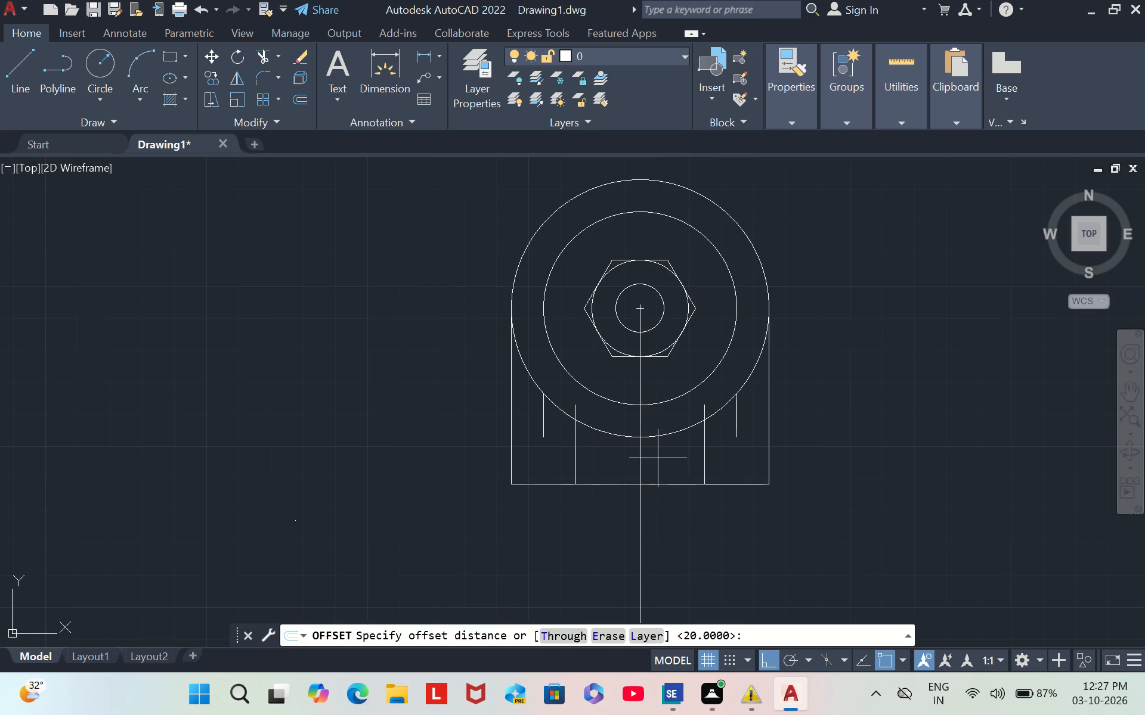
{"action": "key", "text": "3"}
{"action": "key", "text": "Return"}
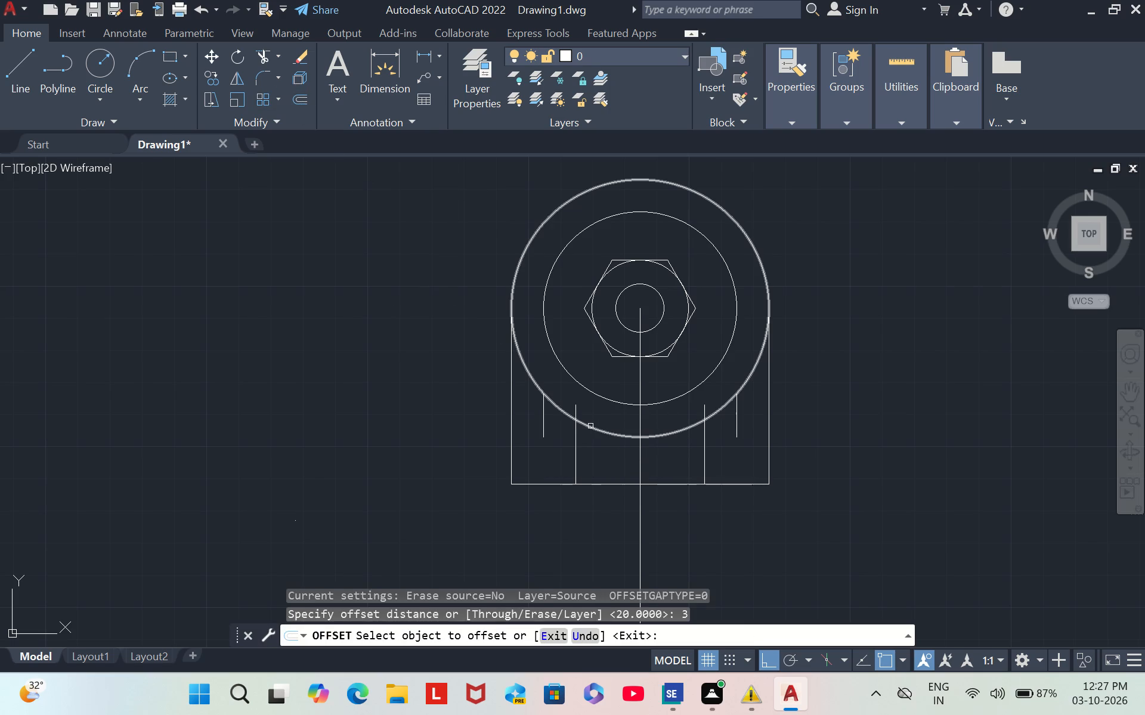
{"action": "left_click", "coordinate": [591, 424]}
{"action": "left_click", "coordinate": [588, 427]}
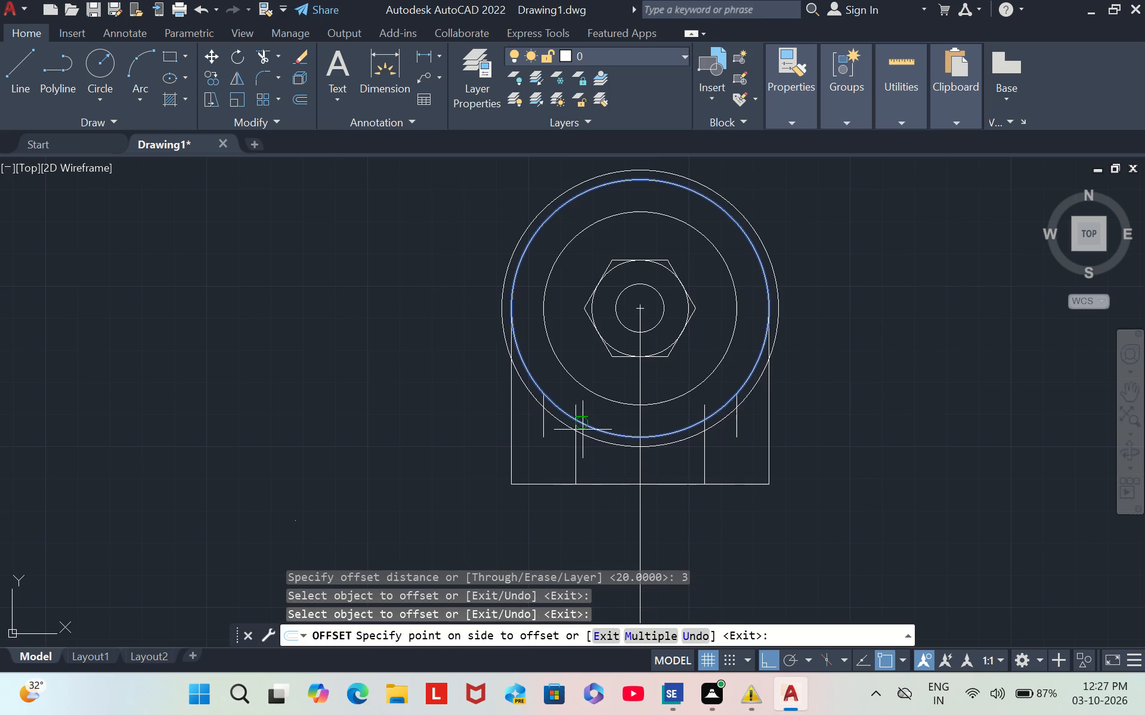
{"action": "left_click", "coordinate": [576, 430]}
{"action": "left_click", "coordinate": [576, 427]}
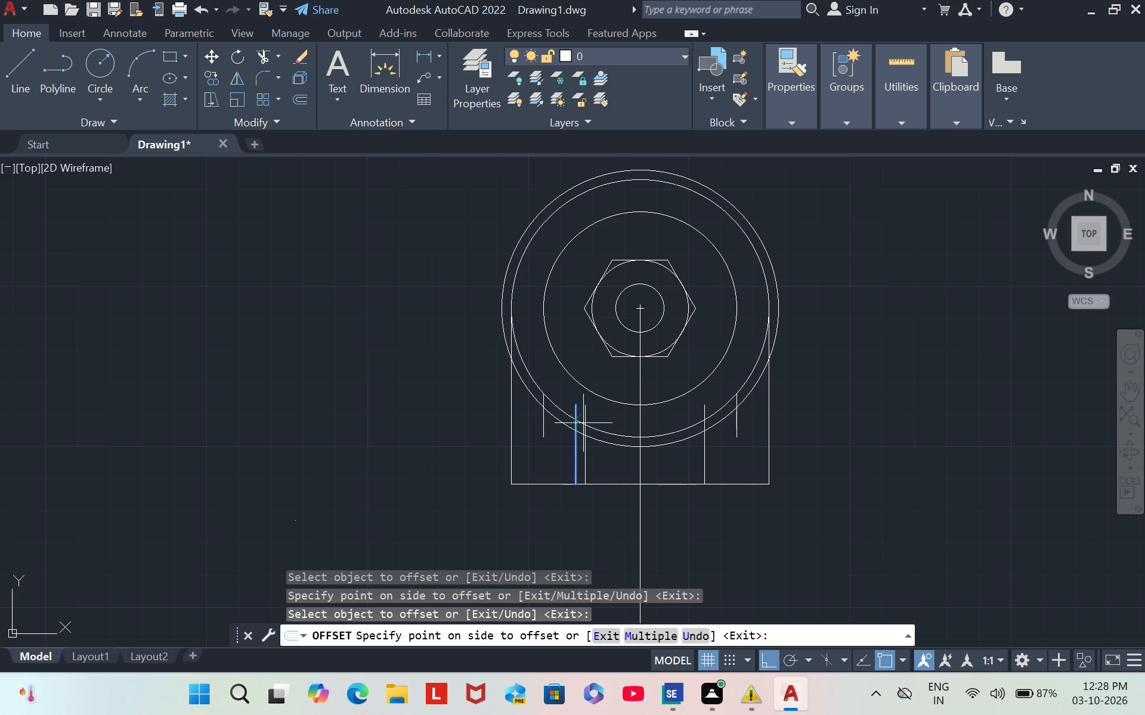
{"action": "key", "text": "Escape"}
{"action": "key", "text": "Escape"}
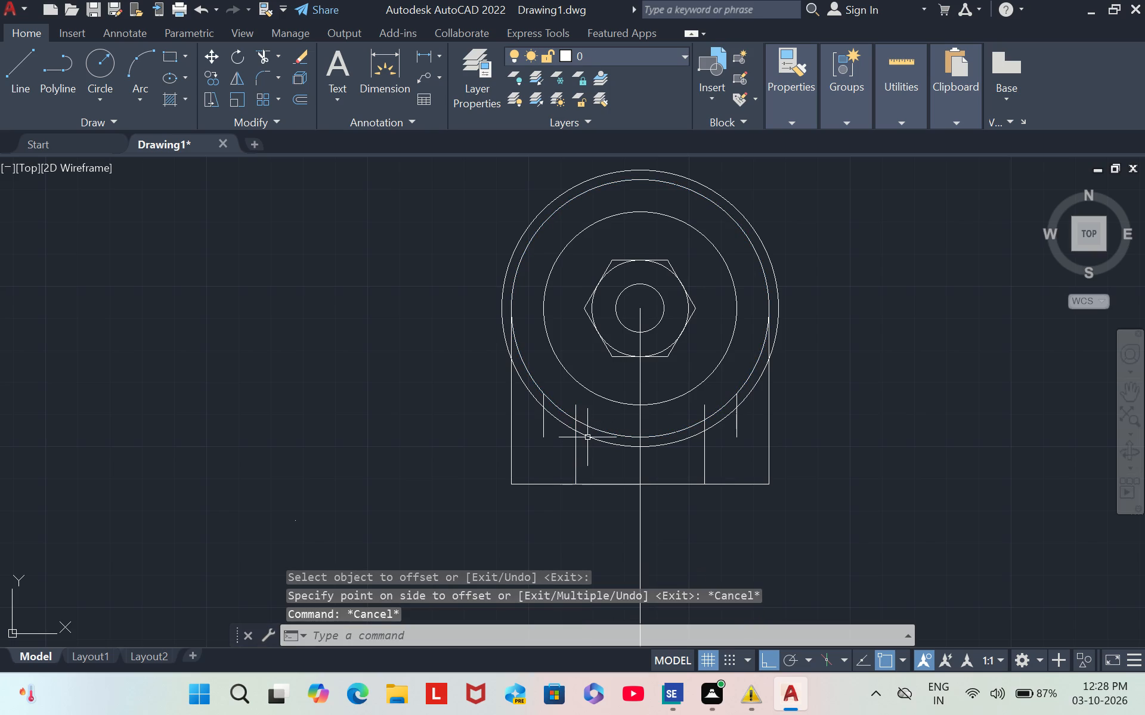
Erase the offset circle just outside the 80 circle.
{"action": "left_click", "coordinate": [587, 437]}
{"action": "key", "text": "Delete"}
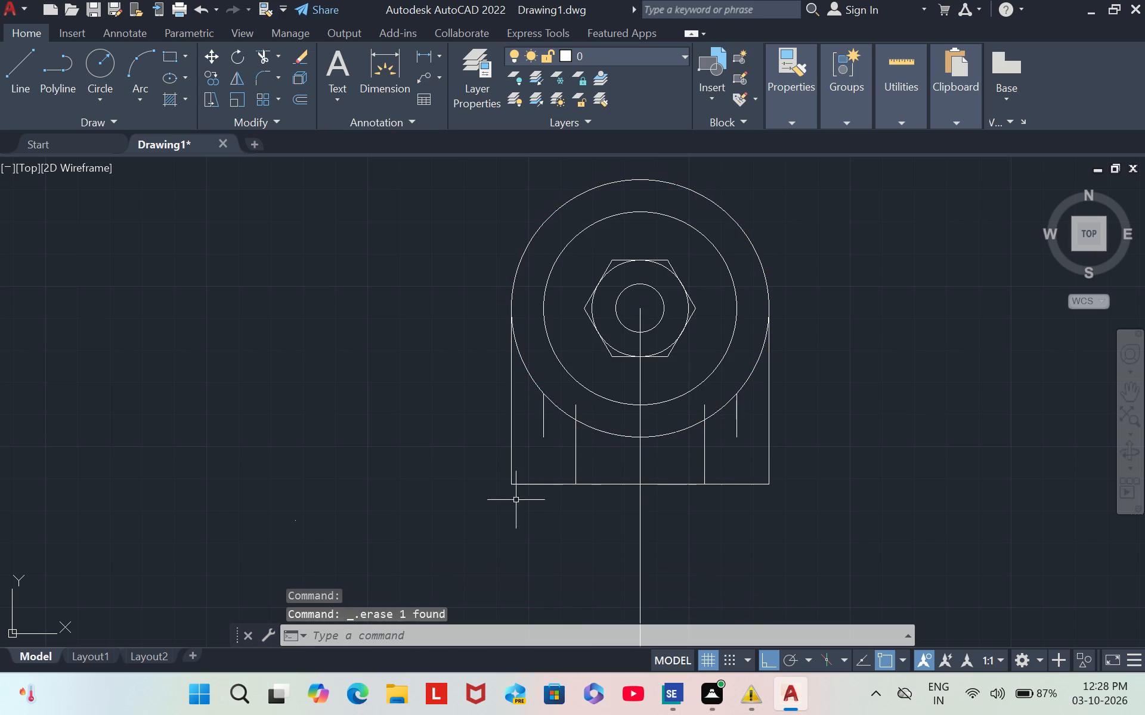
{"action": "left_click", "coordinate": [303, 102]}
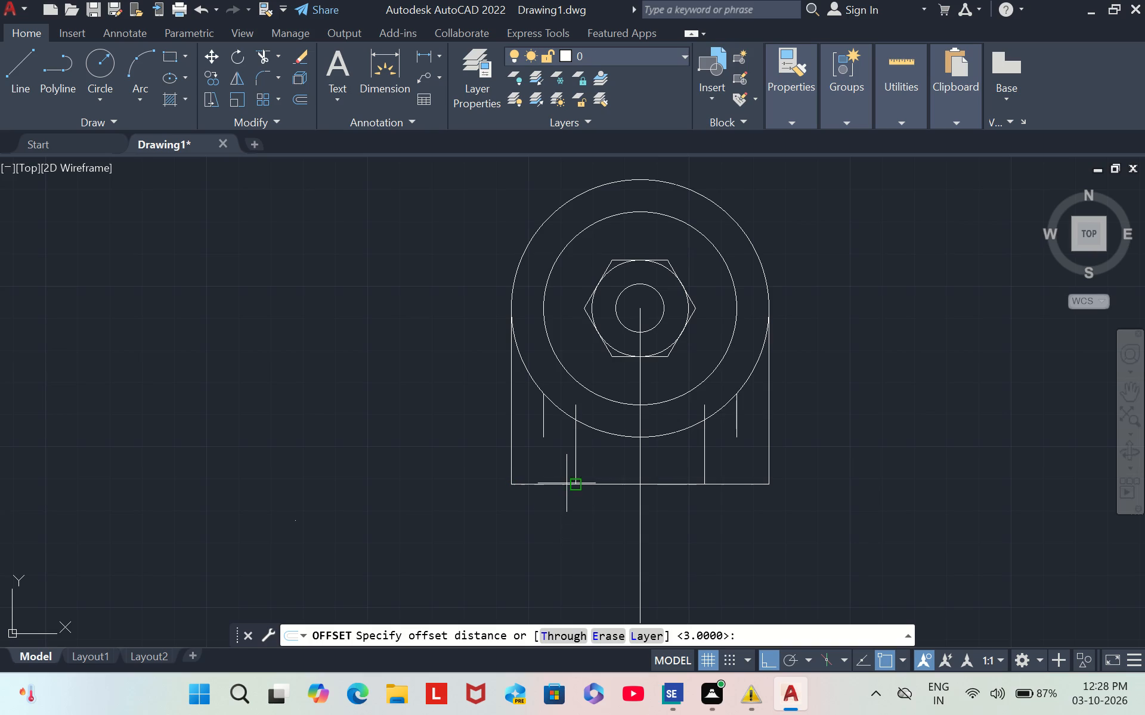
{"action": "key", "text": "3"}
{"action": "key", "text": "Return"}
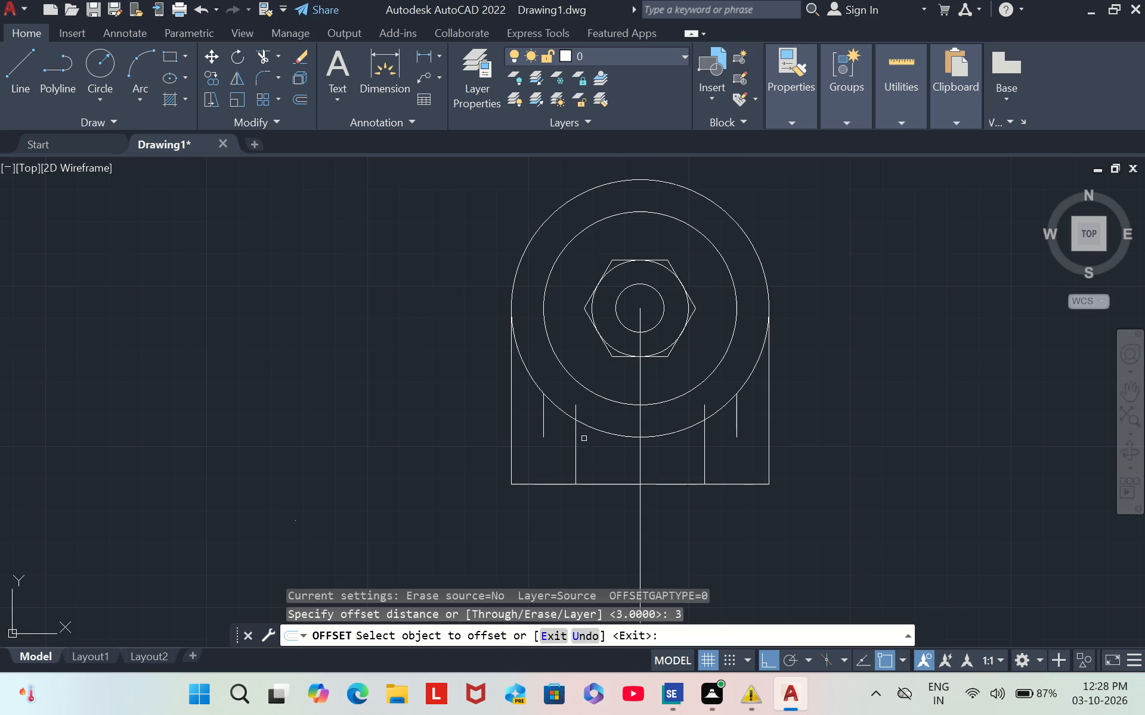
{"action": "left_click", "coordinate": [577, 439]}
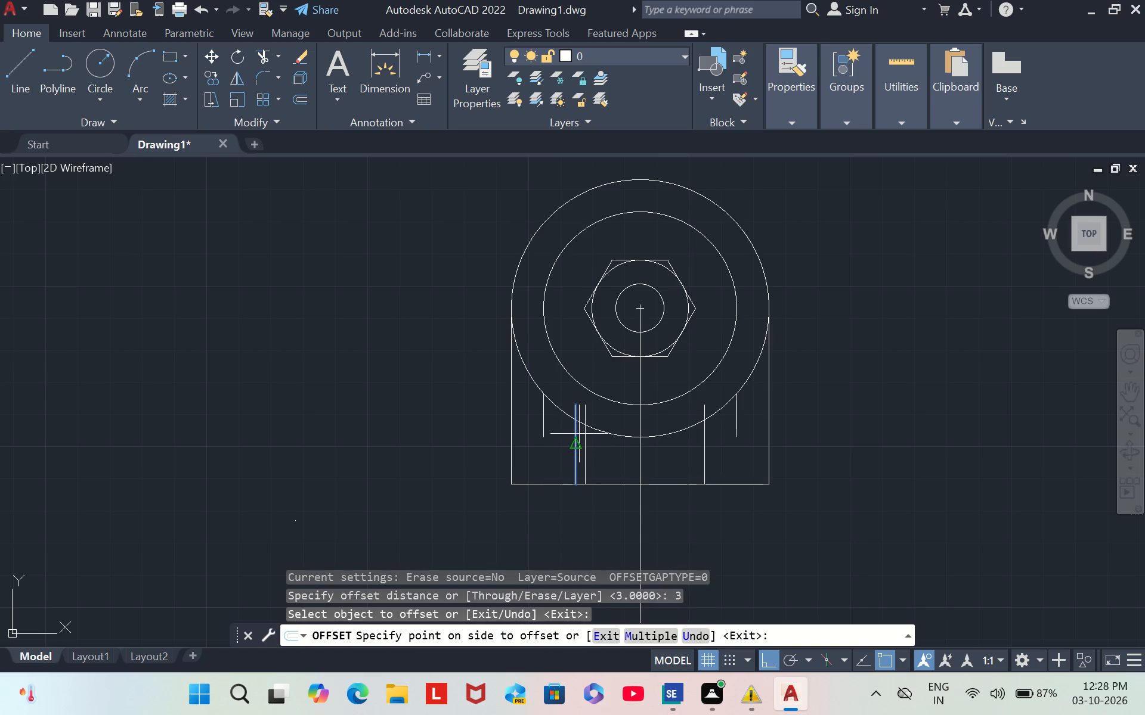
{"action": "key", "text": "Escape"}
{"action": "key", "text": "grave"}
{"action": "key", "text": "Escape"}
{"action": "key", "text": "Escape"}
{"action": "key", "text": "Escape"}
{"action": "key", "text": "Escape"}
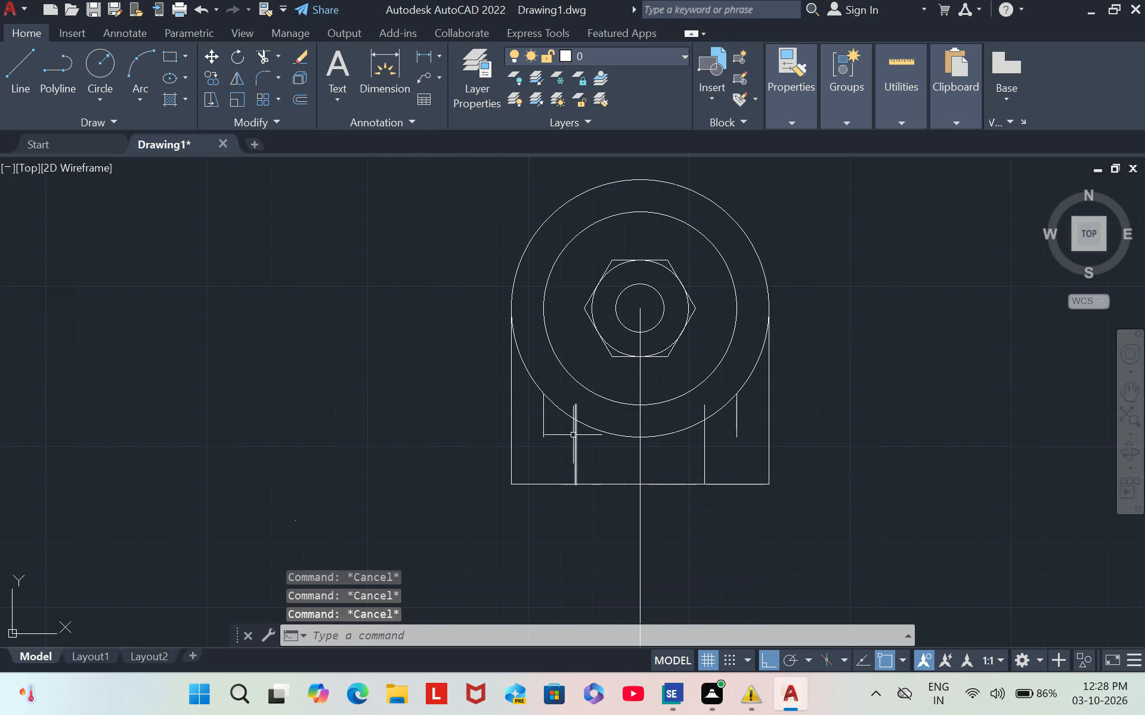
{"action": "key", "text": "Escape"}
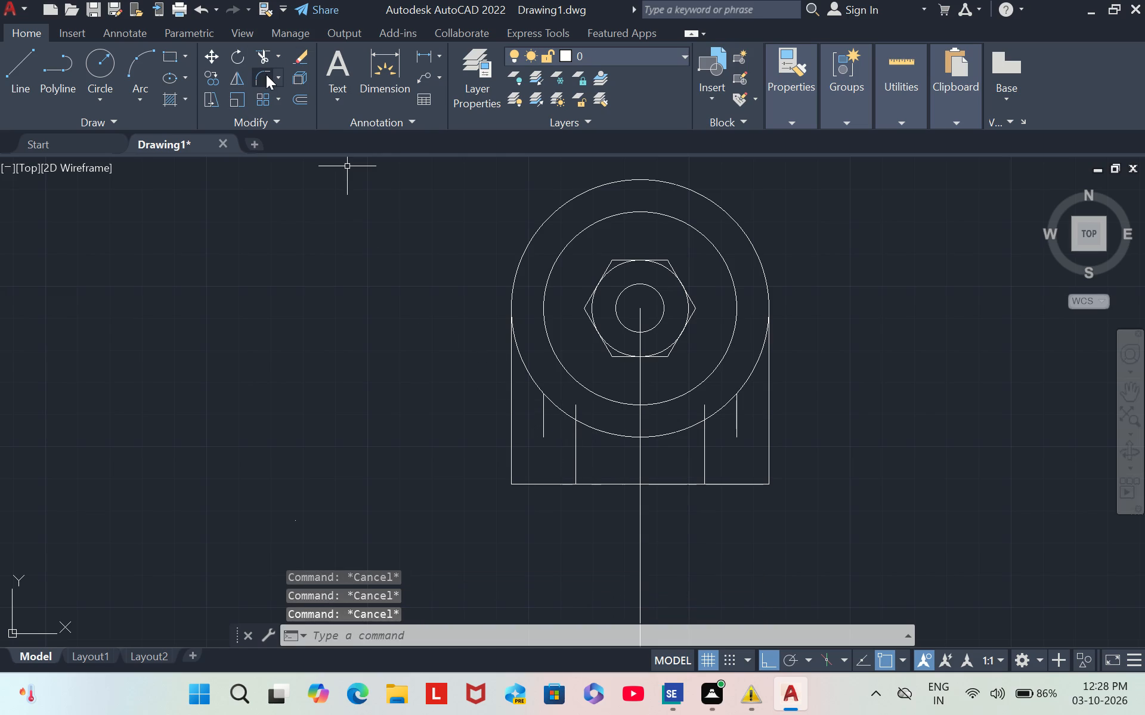
Fillet the lower part of the left 20-offset line with the outer 80 circle at zero radius.
{"action": "left_click", "coordinate": [261, 74]}
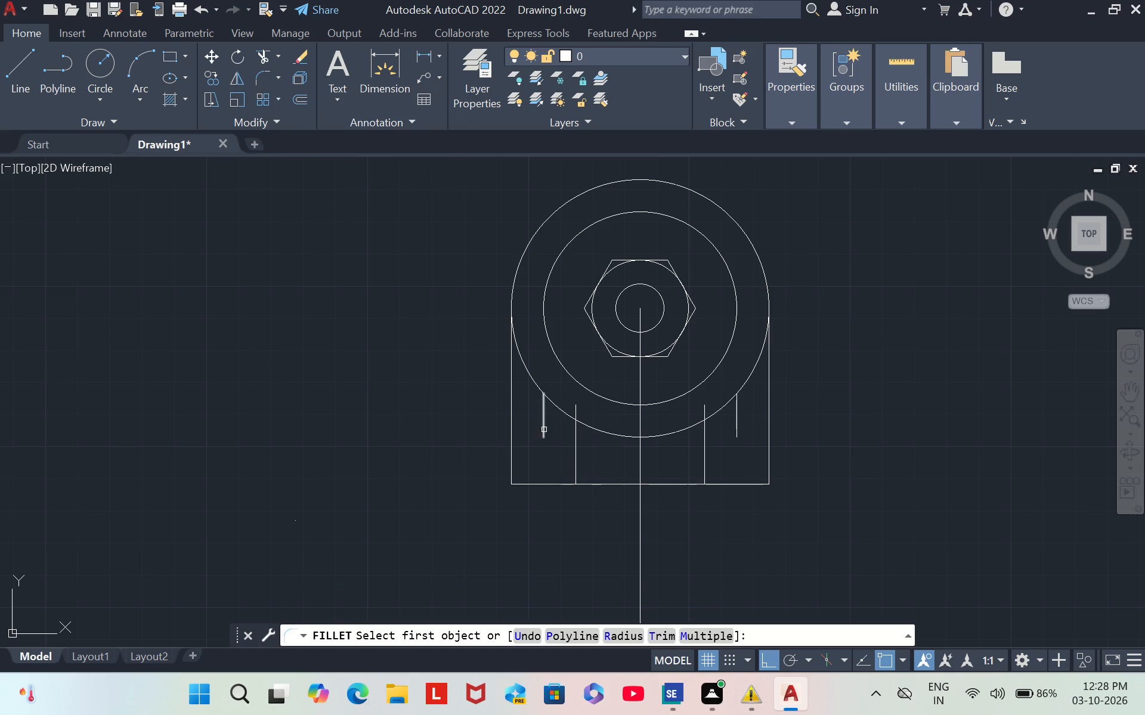
{"action": "key", "text": "3"}
{"action": "key", "text": "Return"}
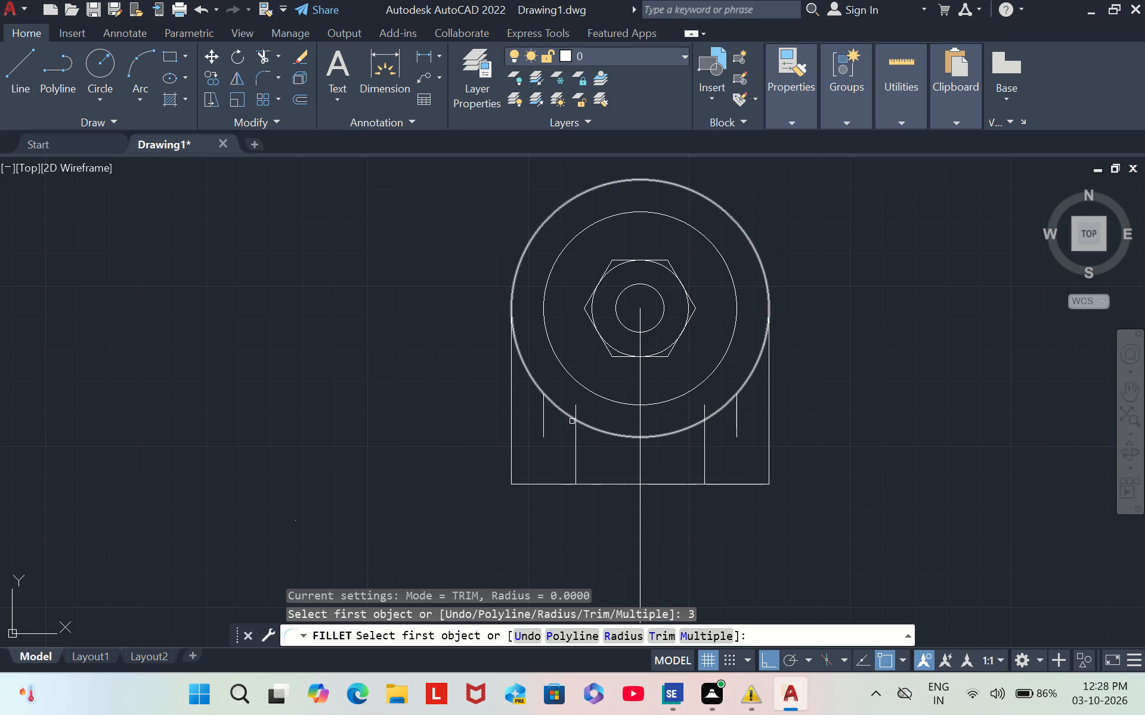
{"action": "left_click", "coordinate": [575, 433]}
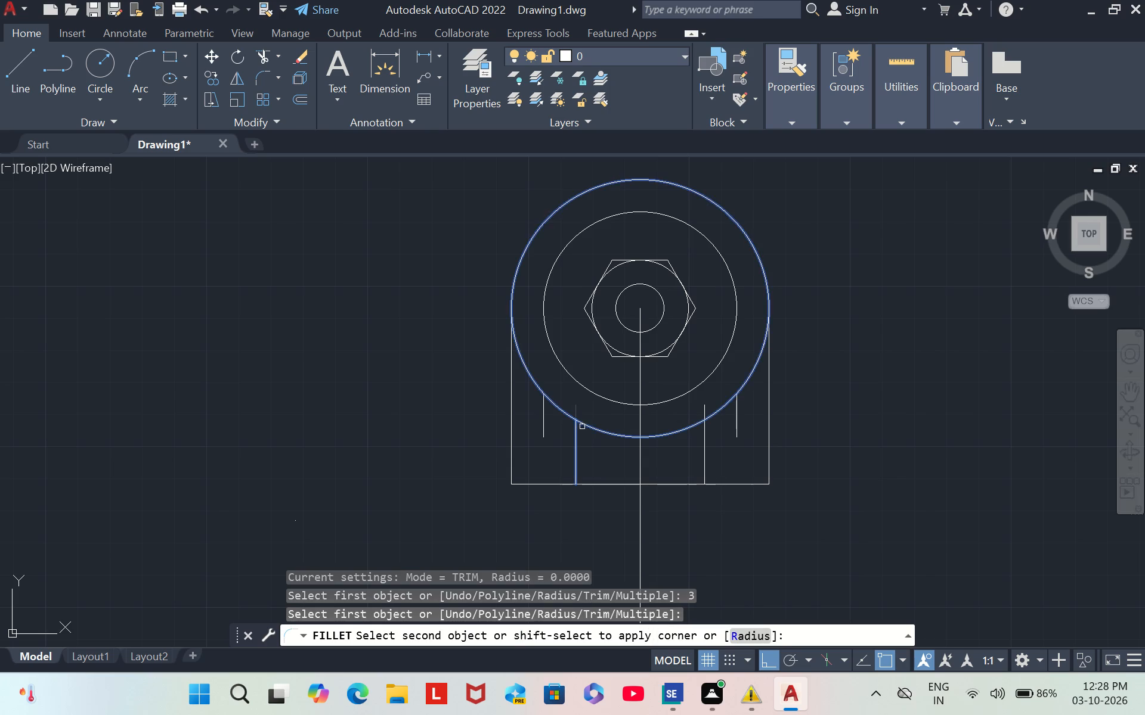
{"action": "left_click", "coordinate": [584, 425]}
{"action": "left_click", "coordinate": [584, 425]}
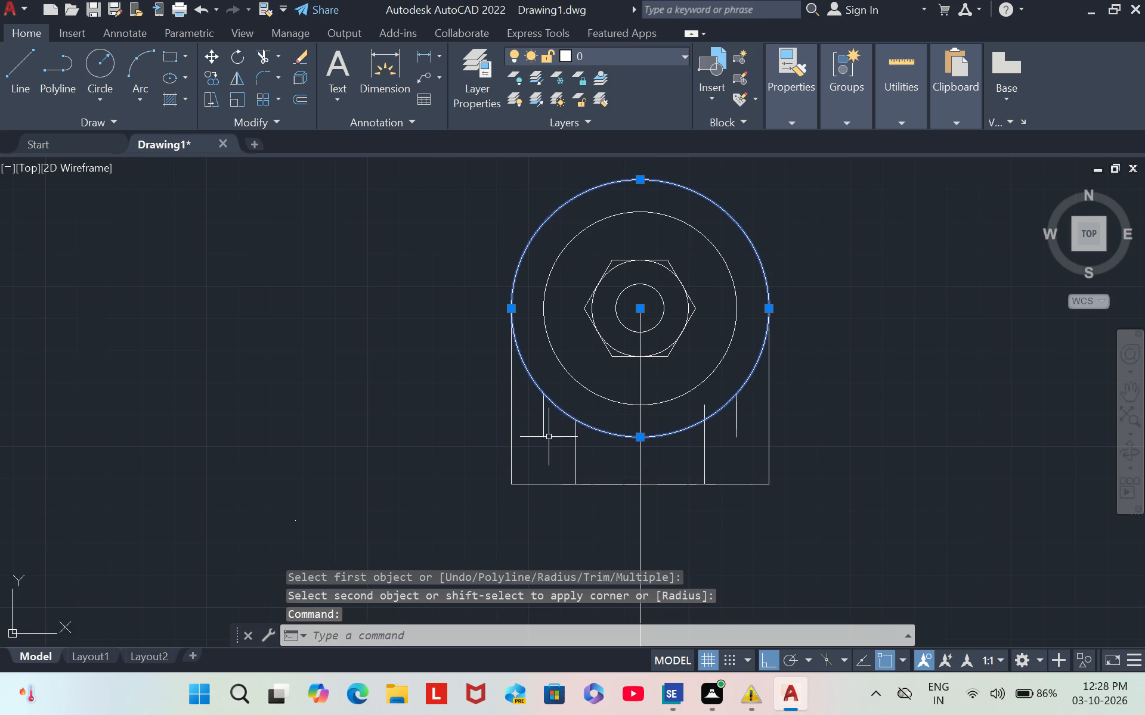
{"action": "key", "text": "Escape"}
{"action": "key", "text": "Escape"}
{"action": "key", "text": "Escape"}
{"action": "key", "text": "Escape"}
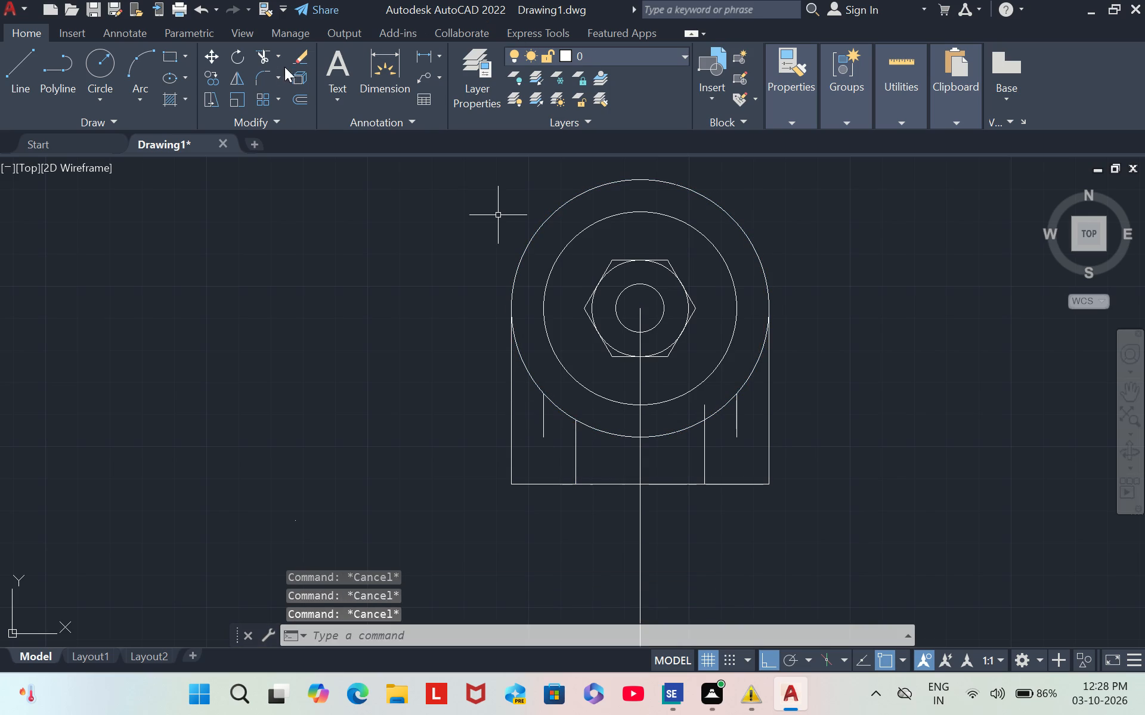
Fillet the left inner vertical base line with the bottom of the outer 80 circle at radius 3.
{"action": "left_click", "coordinate": [258, 71]}
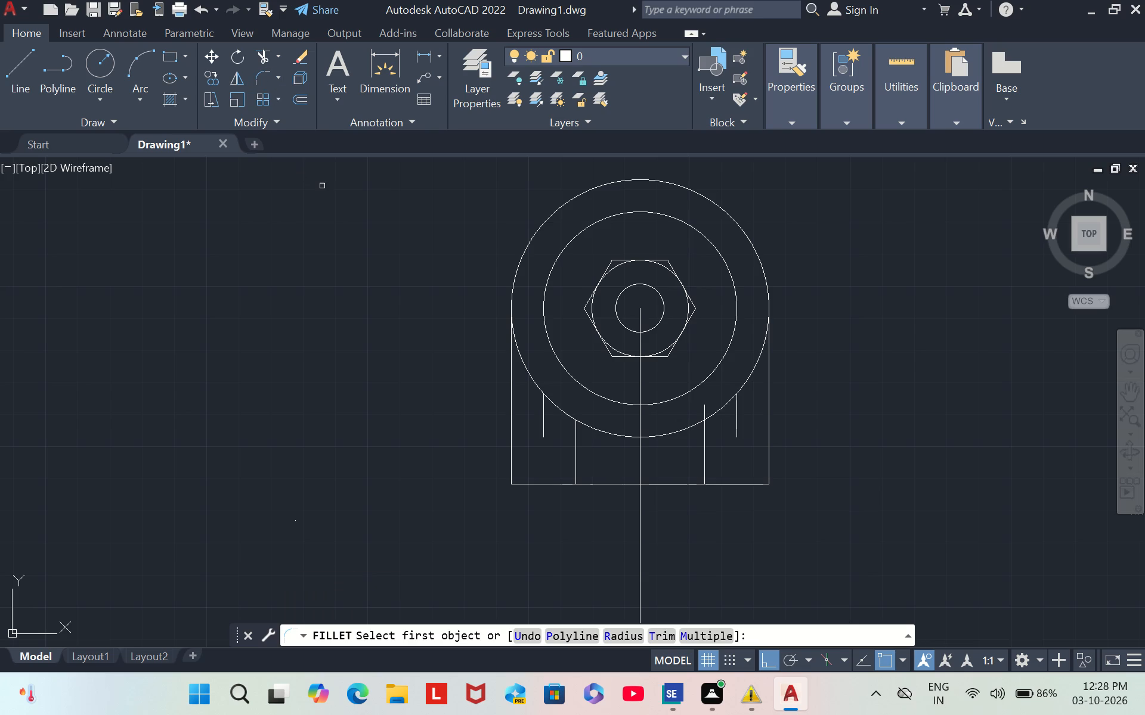
{"action": "key", "text": "r"}
{"action": "key", "text": "Return"}
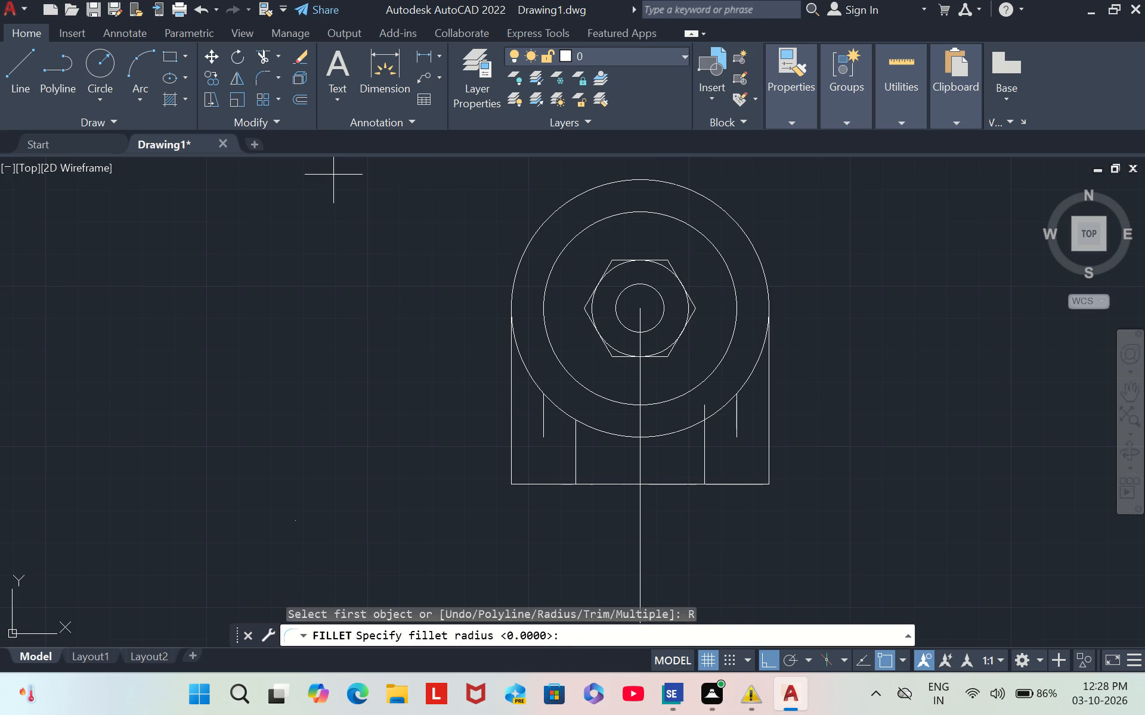
{"action": "key", "text": "3"}
{"action": "key", "text": "Return"}
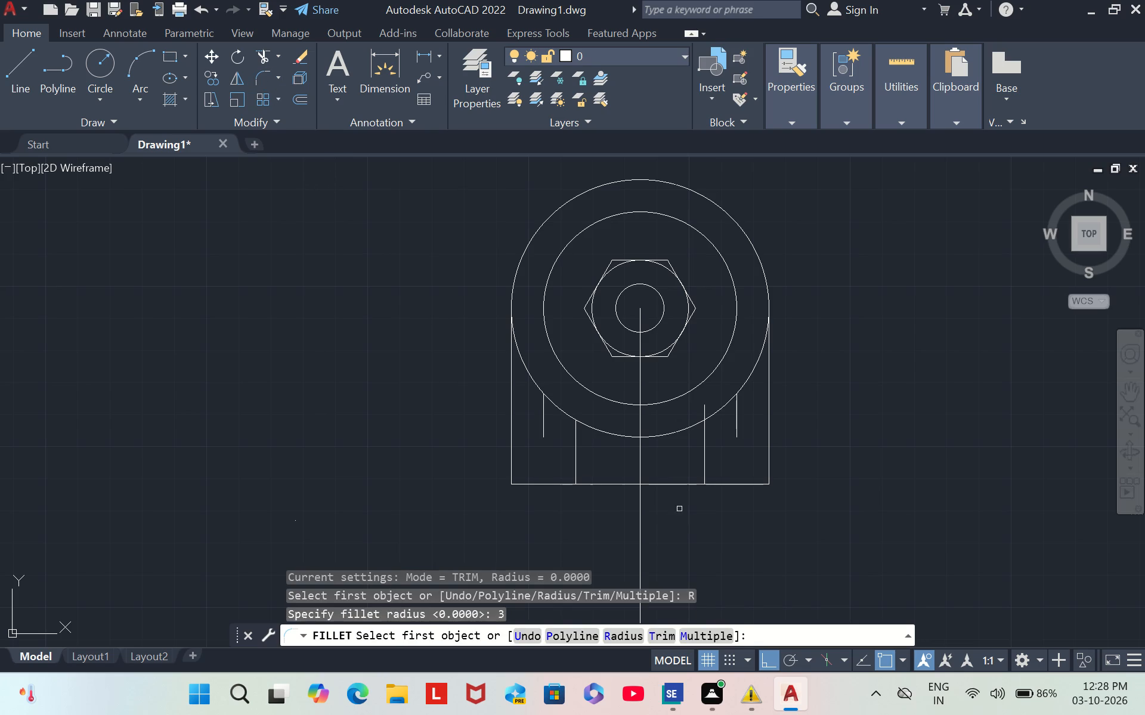
{"action": "left_click", "coordinate": [577, 439]}
{"action": "left_click", "coordinate": [587, 427]}
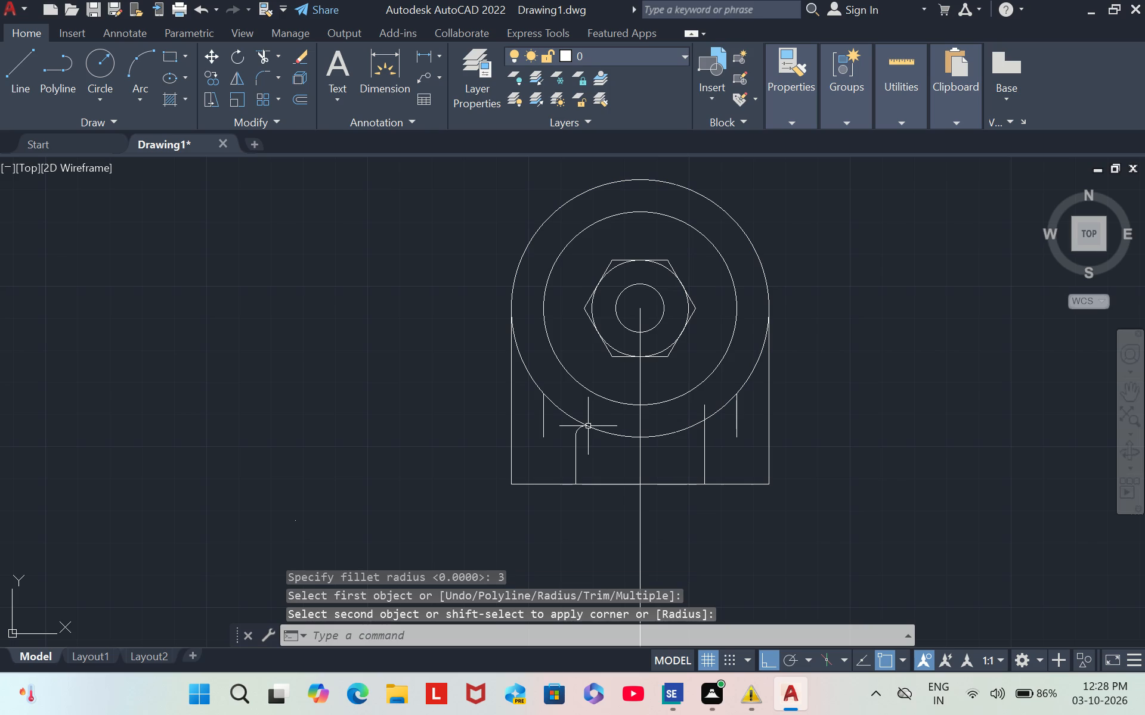
{"action": "key", "text": "Escape"}
{"action": "key", "text": "Escape"}
{"action": "key", "text": "Escape"}
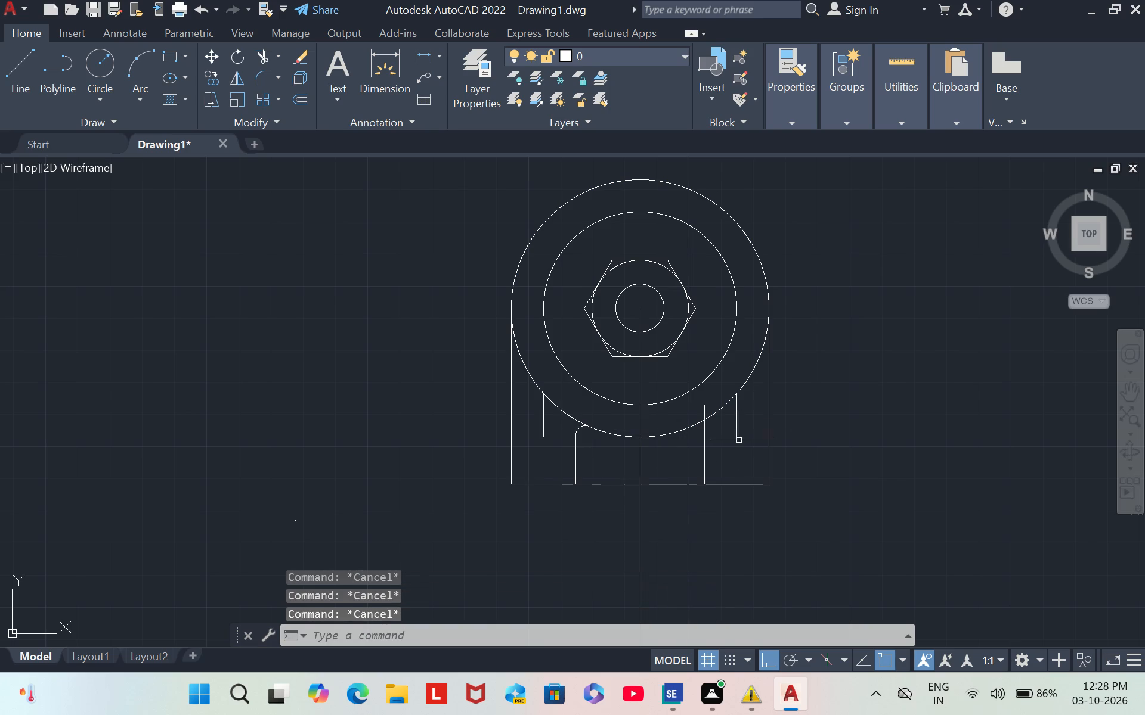
Fillet the right inner vertical base line with the bottom of the outer 80 circle at radius 3.
{"action": "left_click", "coordinate": [253, 77]}
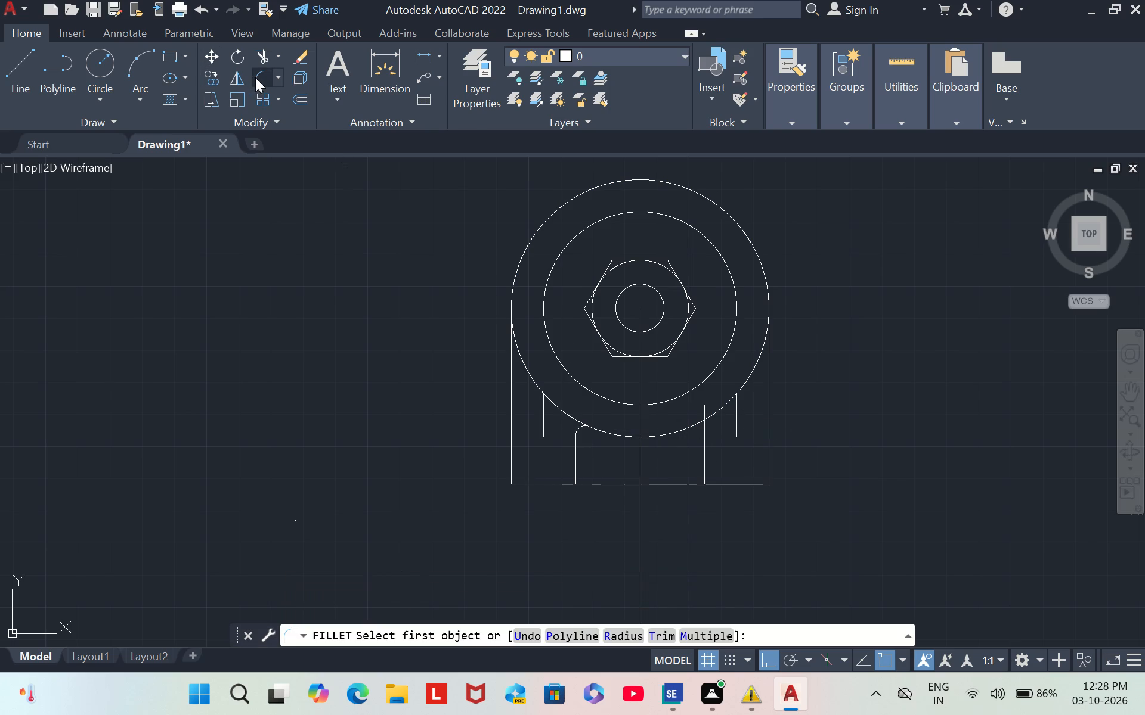
{"action": "key", "text": "r"}
{"action": "key", "text": "Return"}
{"action": "key", "text": "3"}
{"action": "key", "text": "Return"}
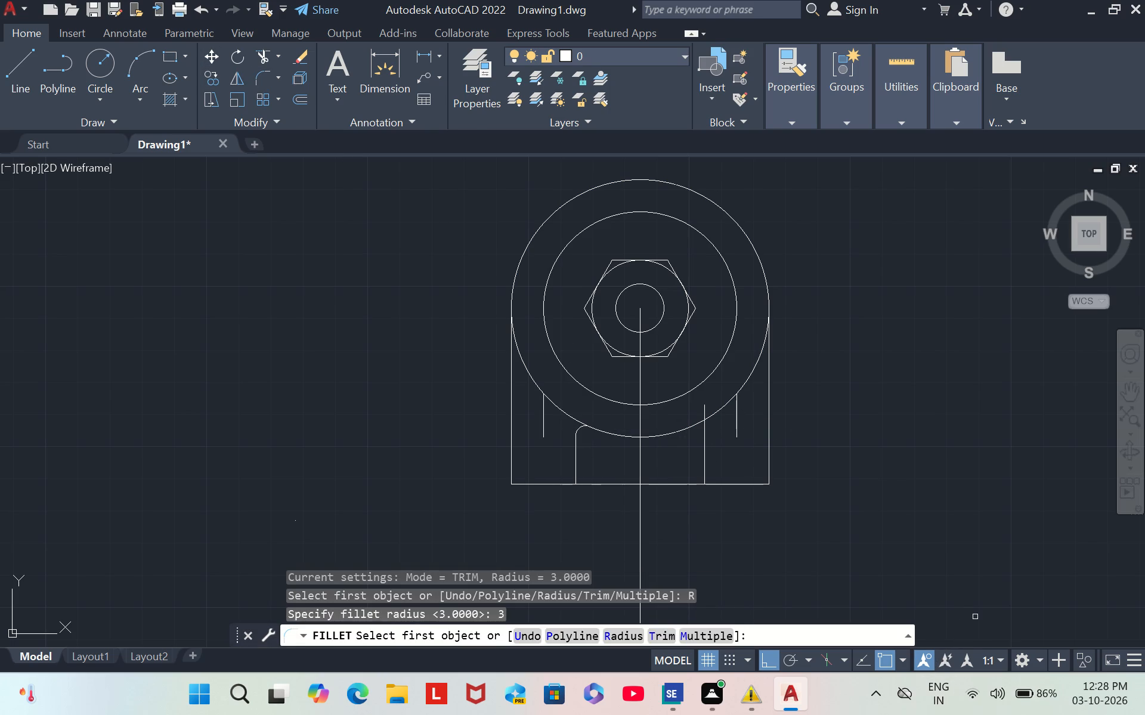
{"action": "left_click", "coordinate": [704, 432]}
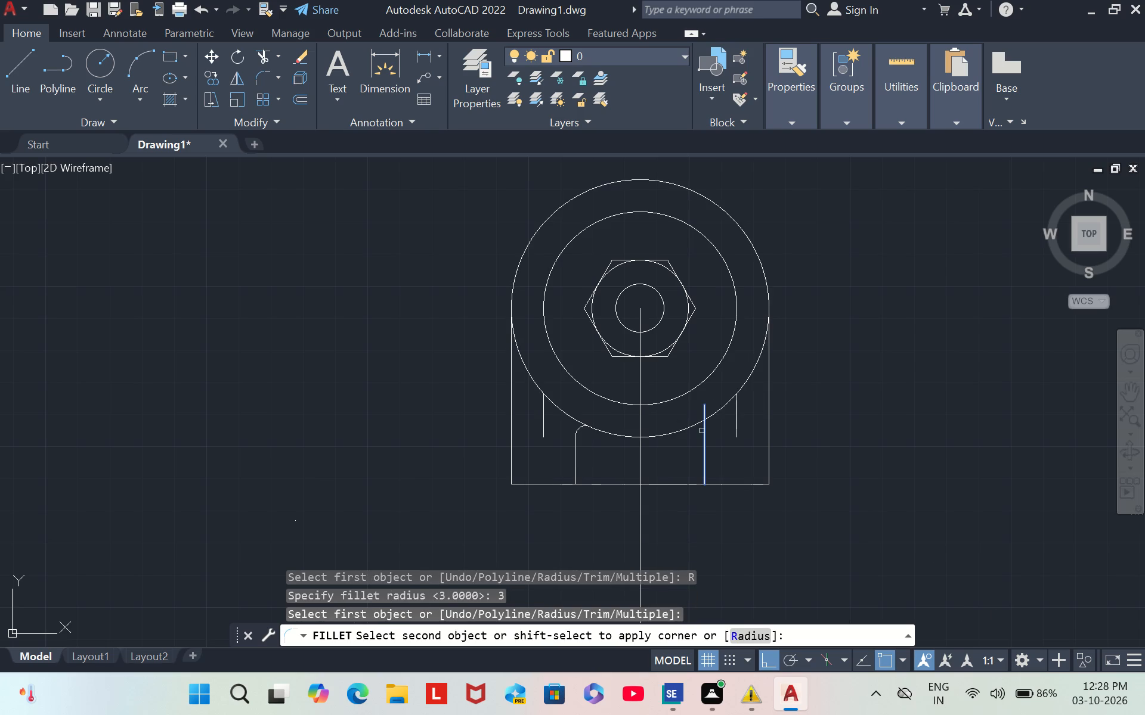
{"action": "left_click", "coordinate": [694, 428]}
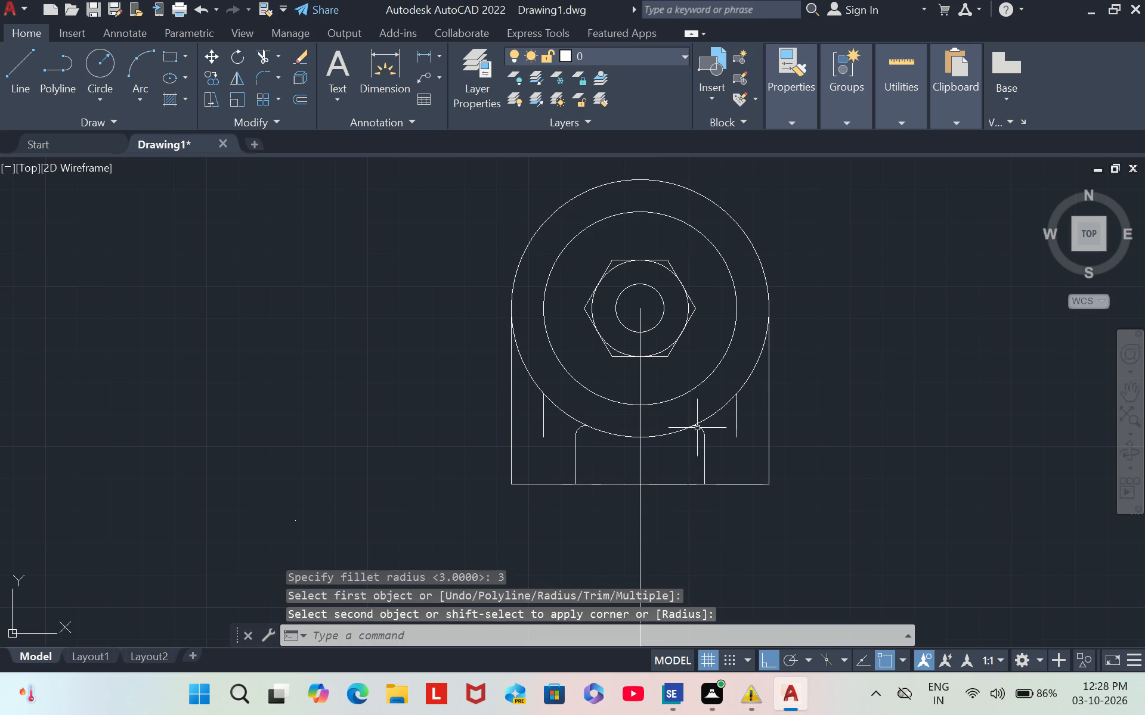
{"action": "key", "text": "Escape"}
{"action": "key", "text": "Escape"}
{"action": "key", "text": "Escape"}
{"action": "key", "text": "Escape"}
{"action": "key", "text": "Escape"}
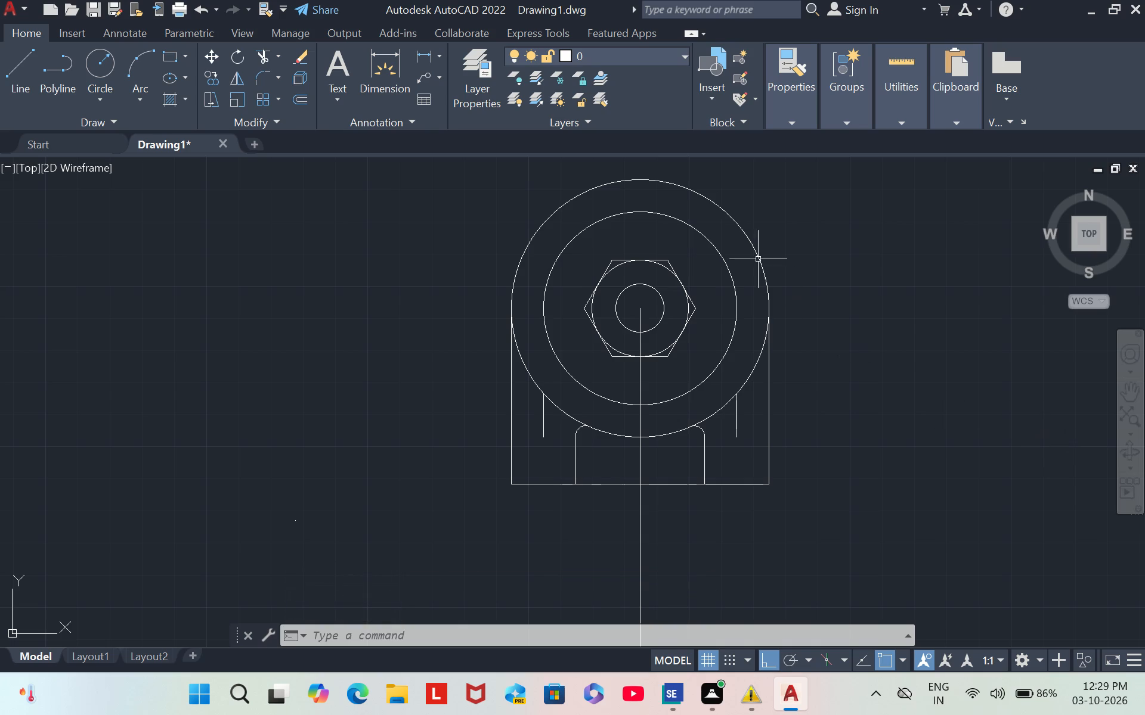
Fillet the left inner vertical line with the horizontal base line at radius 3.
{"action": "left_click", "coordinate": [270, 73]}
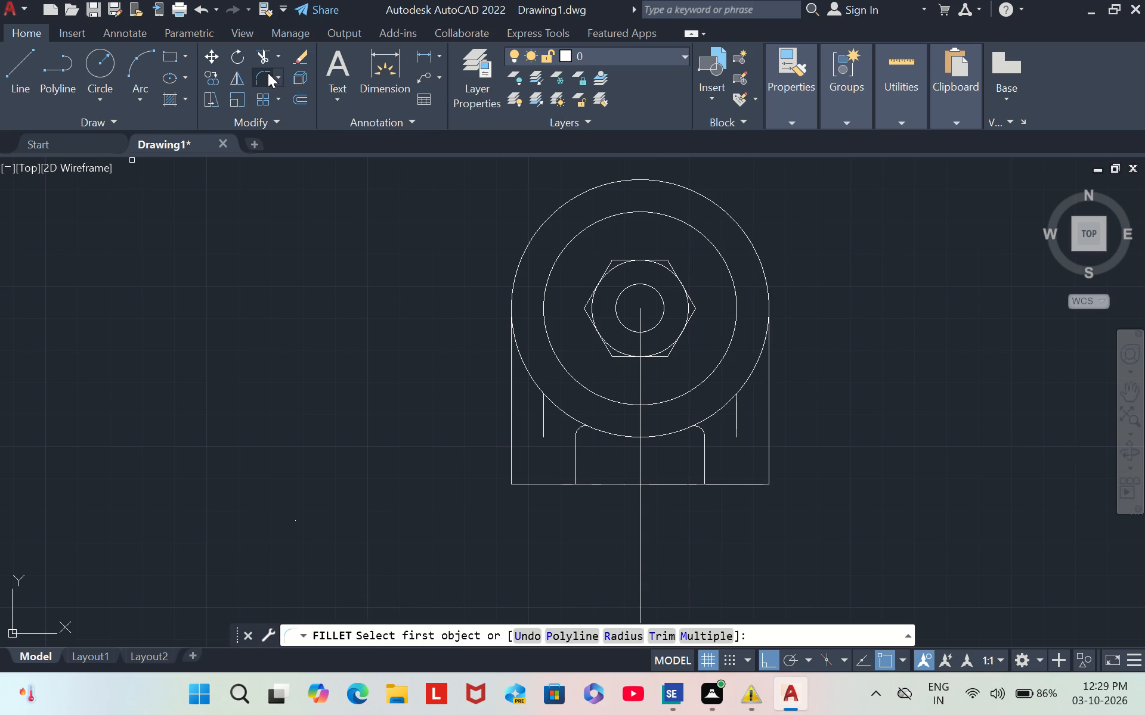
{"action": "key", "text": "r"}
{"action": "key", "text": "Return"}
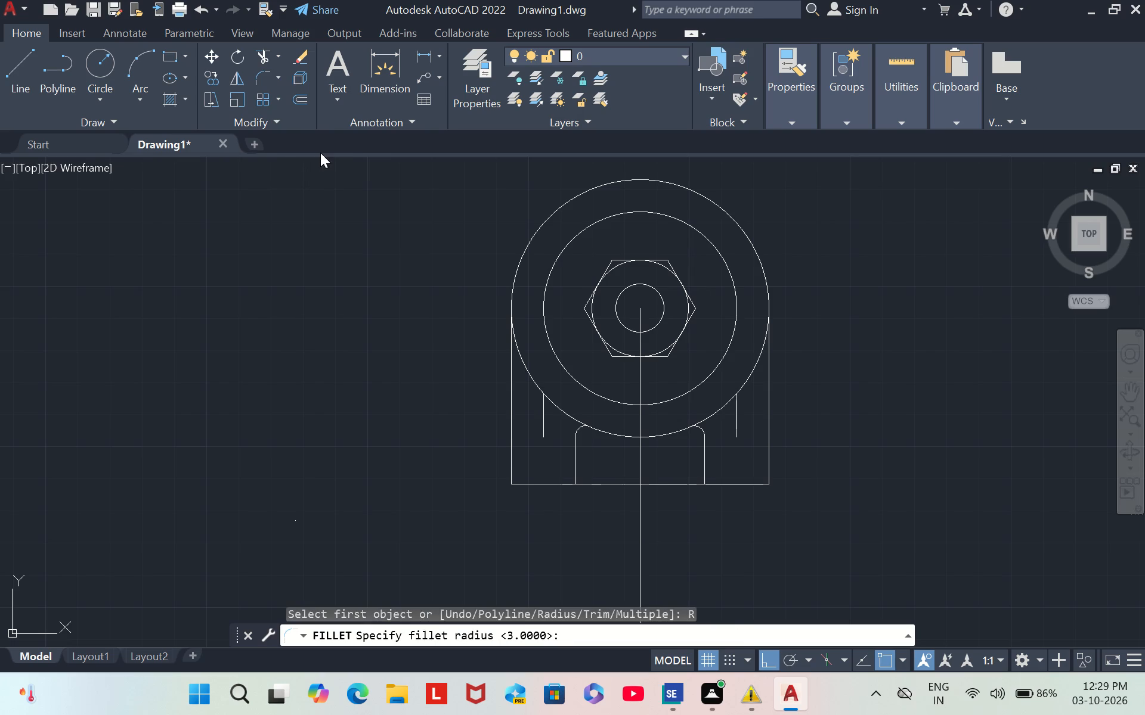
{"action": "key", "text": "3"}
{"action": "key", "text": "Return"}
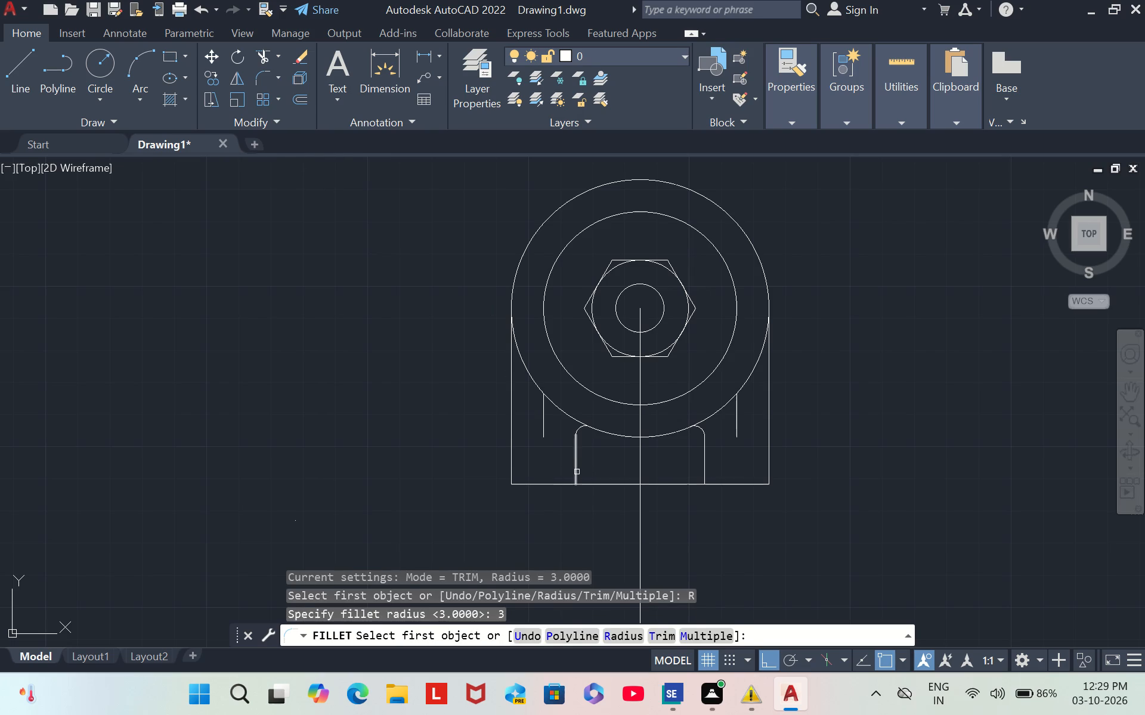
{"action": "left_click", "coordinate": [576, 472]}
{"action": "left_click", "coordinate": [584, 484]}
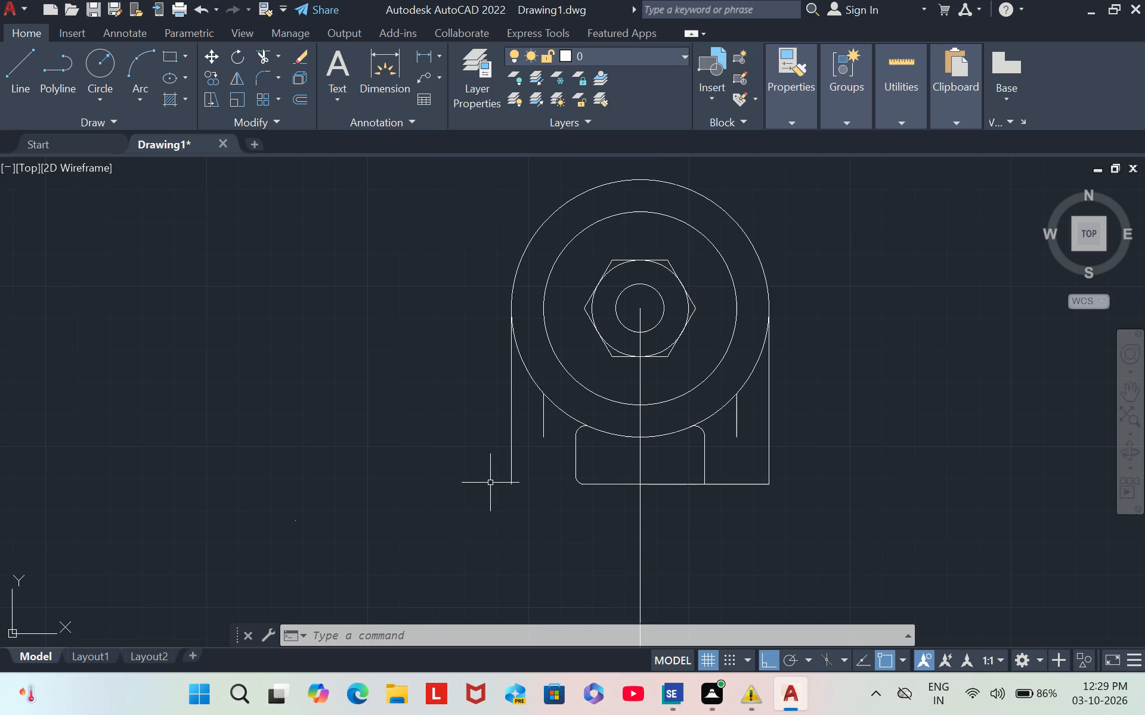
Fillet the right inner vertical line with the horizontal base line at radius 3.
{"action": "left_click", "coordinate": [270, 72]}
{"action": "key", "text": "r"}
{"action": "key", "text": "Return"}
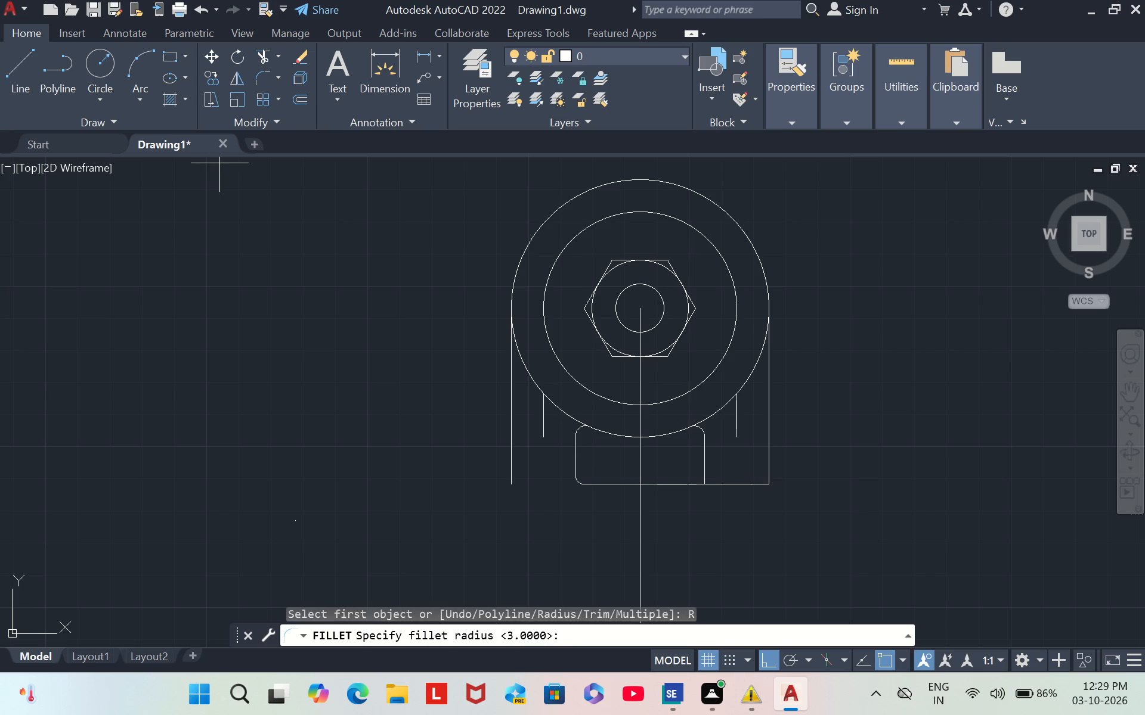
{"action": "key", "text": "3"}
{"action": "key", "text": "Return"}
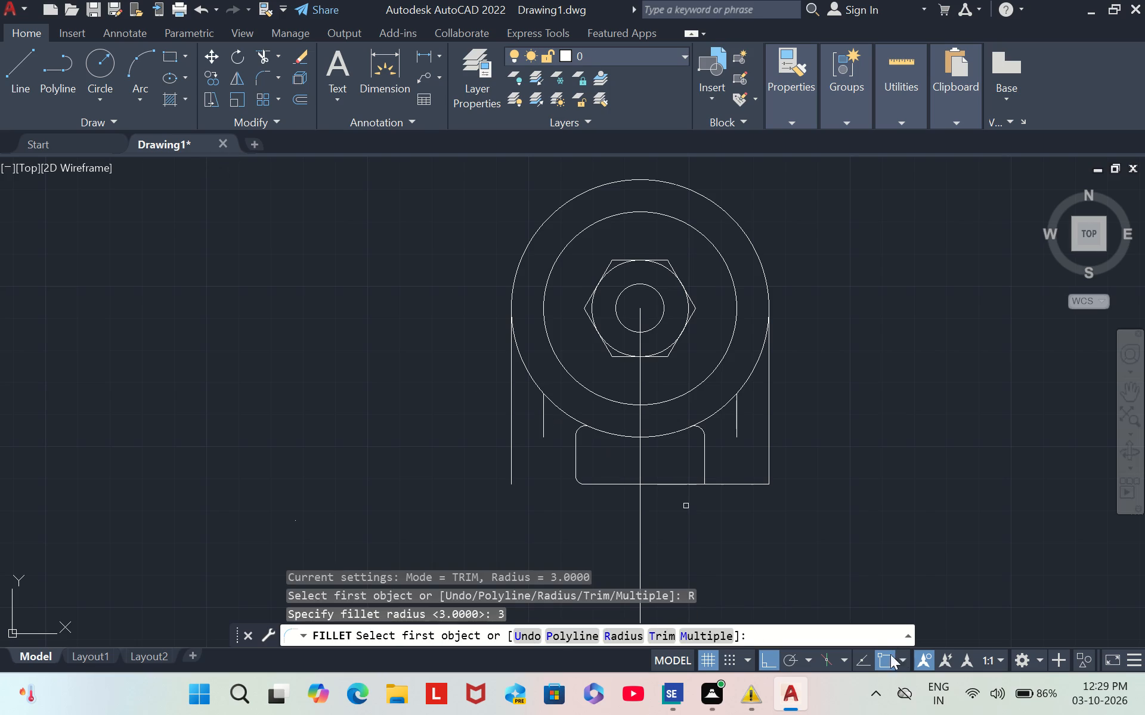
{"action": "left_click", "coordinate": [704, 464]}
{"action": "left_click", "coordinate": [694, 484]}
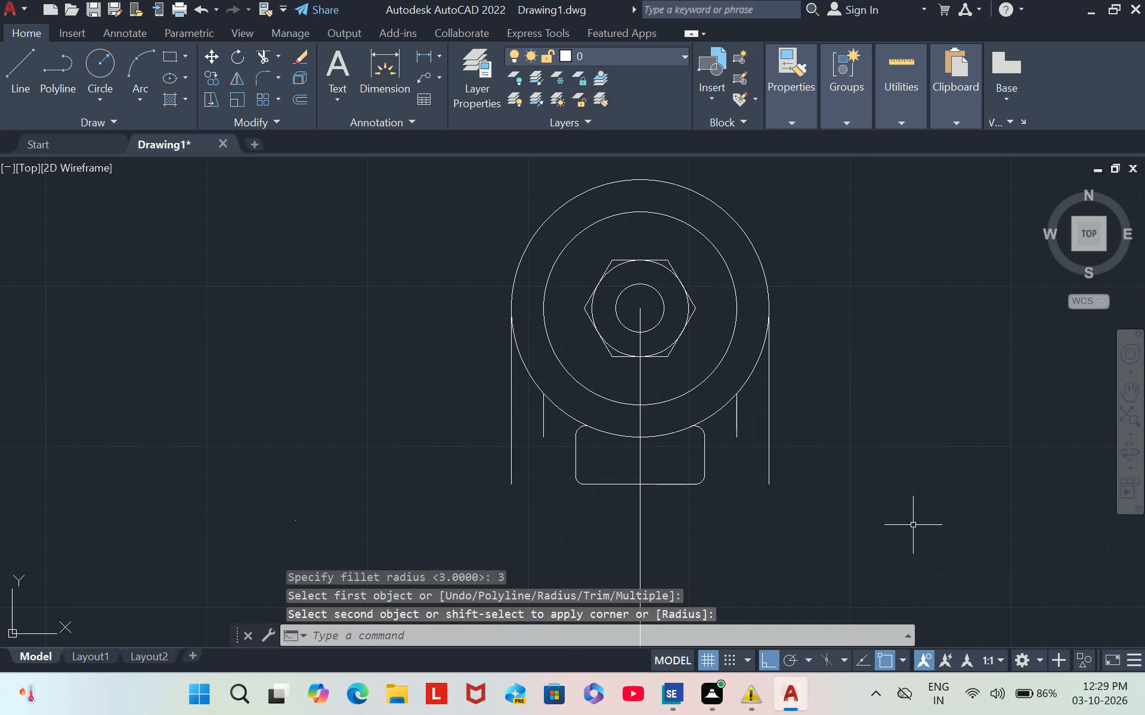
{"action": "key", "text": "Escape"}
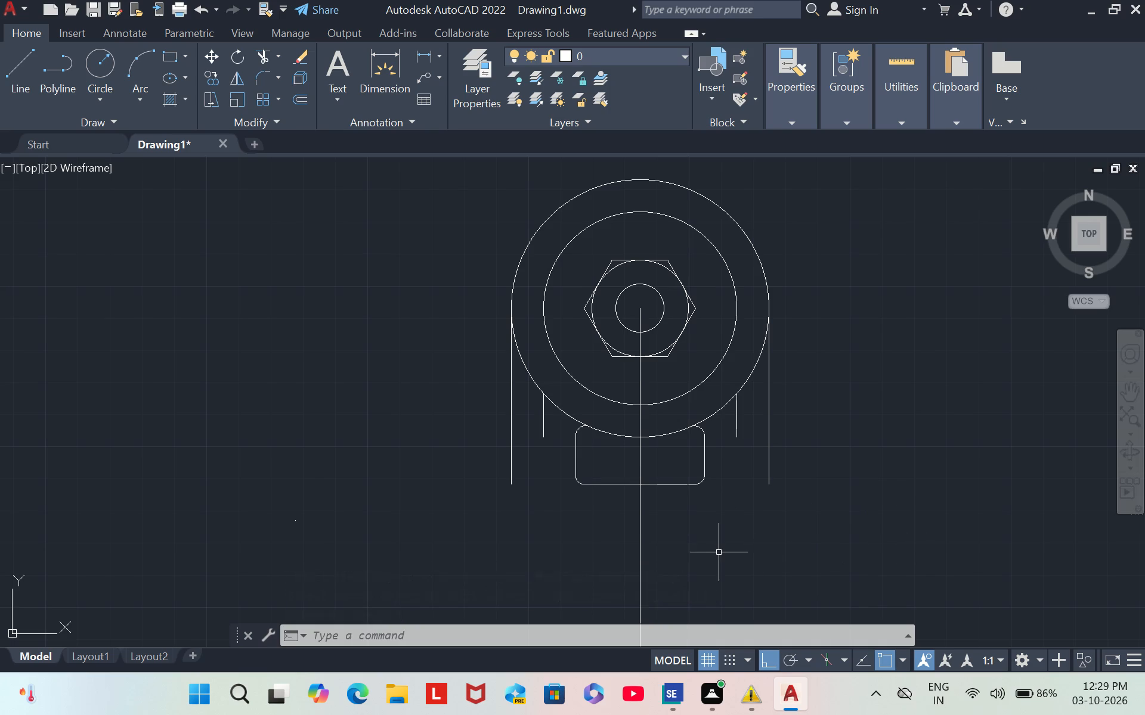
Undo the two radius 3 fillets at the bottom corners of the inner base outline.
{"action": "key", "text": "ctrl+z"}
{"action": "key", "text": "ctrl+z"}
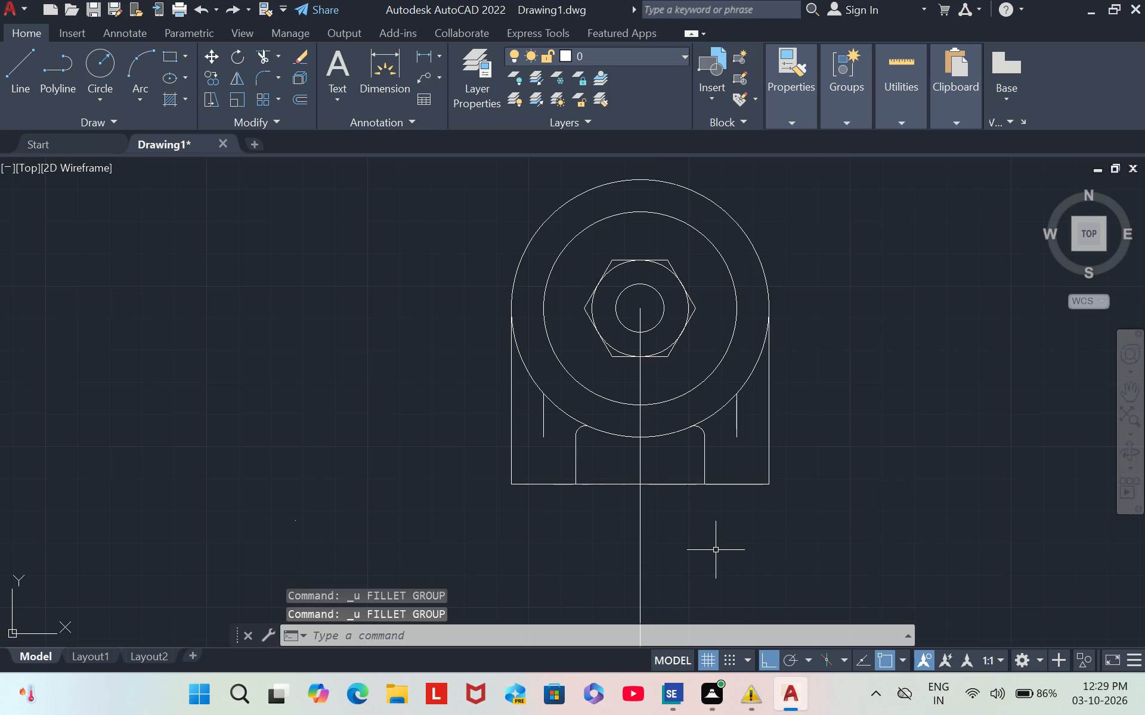
Fillet the left inner vertical line with the horizontal base line at radius 5.
{"action": "left_click", "coordinate": [269, 74]}
{"action": "key", "text": "r"}
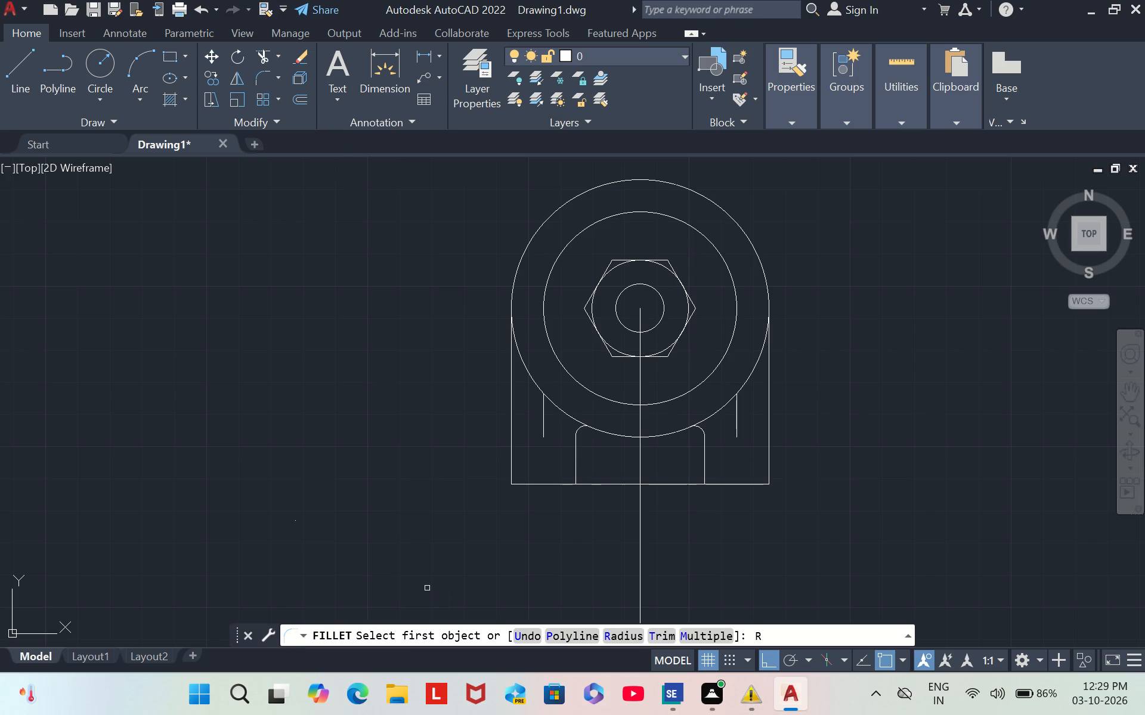
{"action": "key", "text": "Return"}
{"action": "key", "text": "5"}
{"action": "key", "text": "Return"}
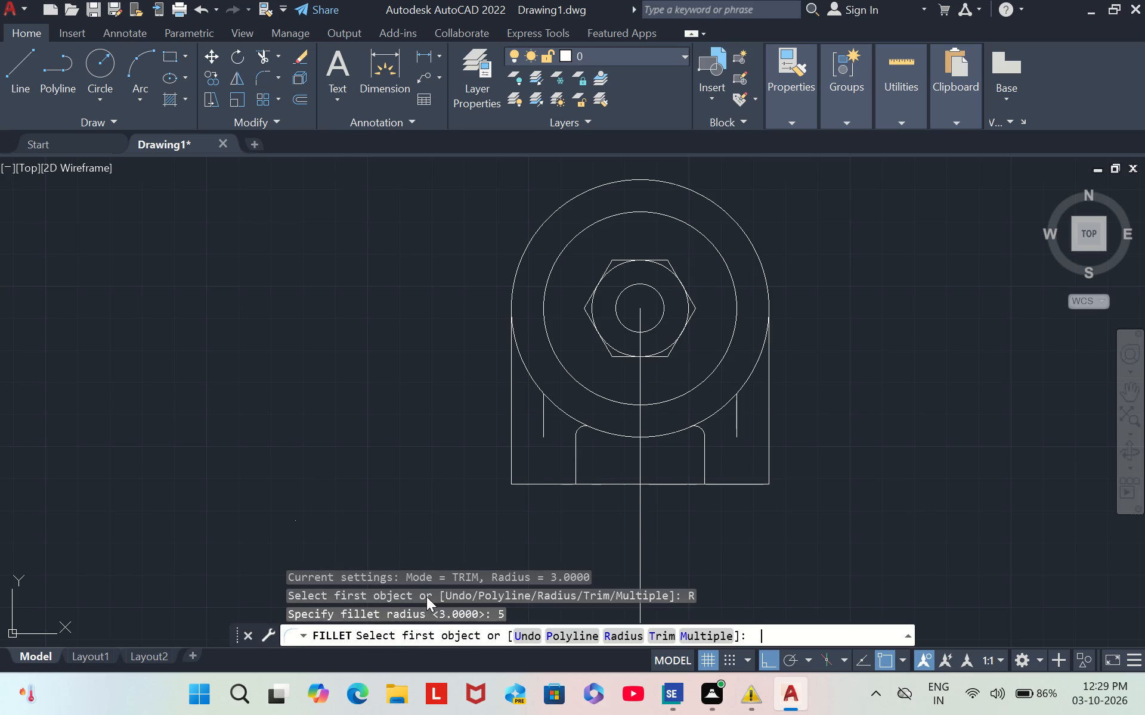
{"action": "left_click", "coordinate": [577, 474]}
{"action": "left_click", "coordinate": [587, 483]}
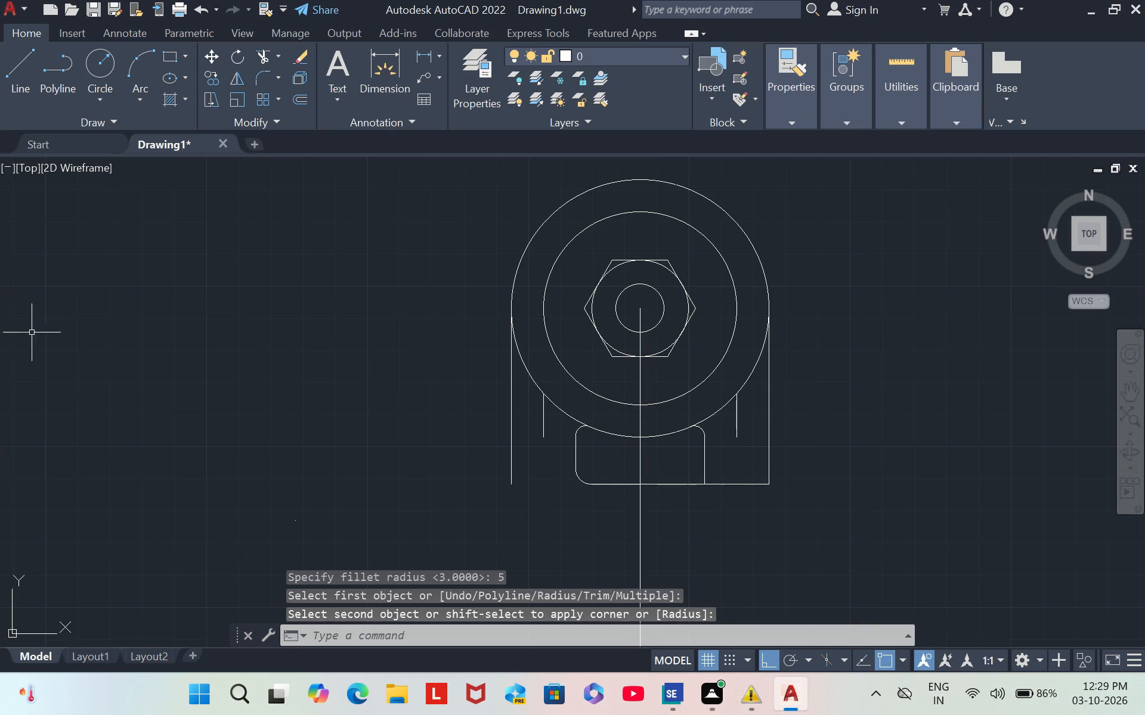
{"action": "left_click", "coordinate": [680, 483]}
{"action": "key", "text": "Escape"}
{"action": "key", "text": "Escape"}
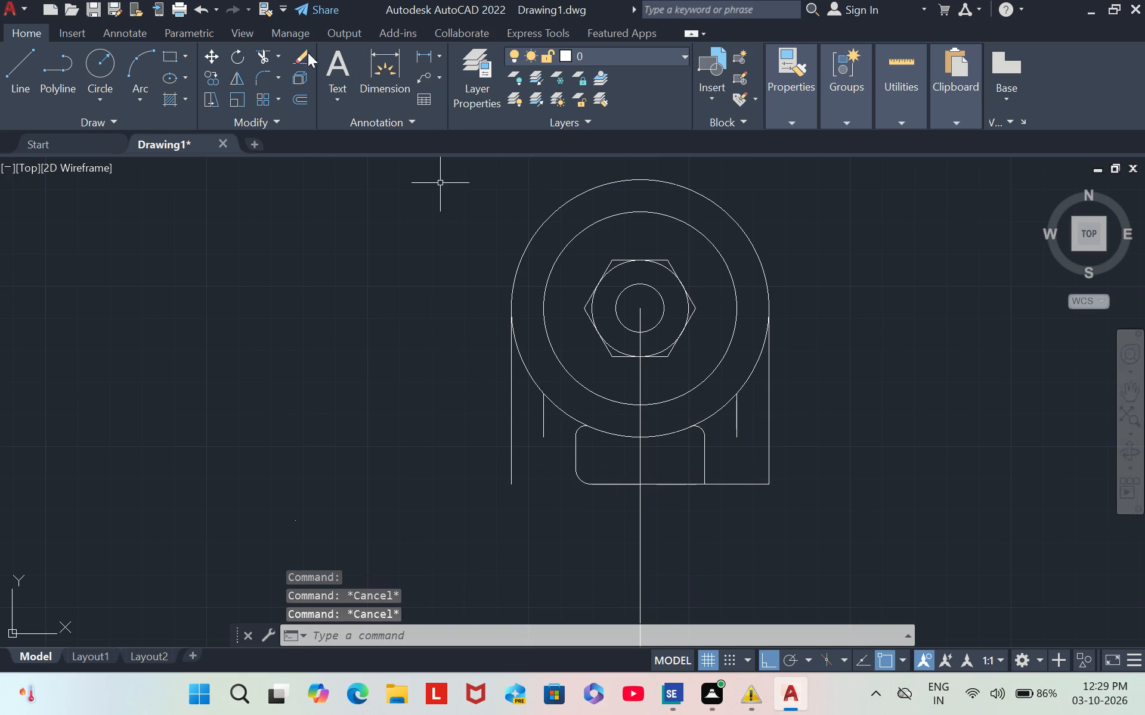
Fillet the right inner vertical line with the horizontal base line at radius 5.
{"action": "left_click", "coordinate": [263, 76]}
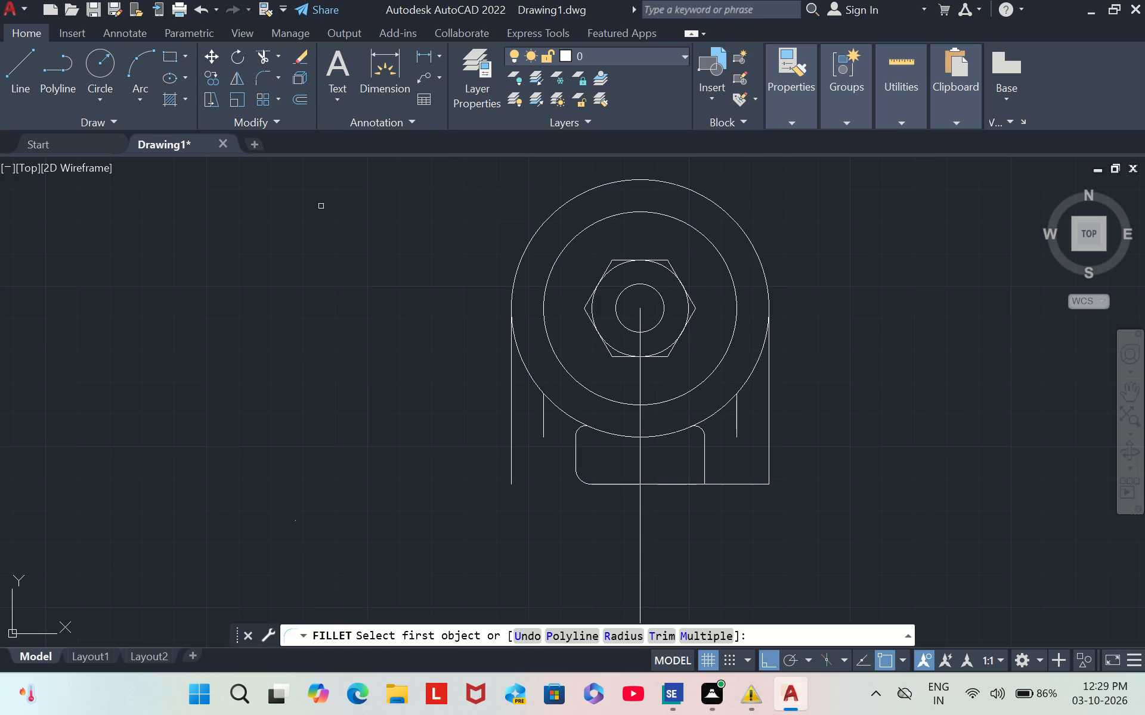
{"action": "key", "text": "r"}
{"action": "key", "text": "Return"}
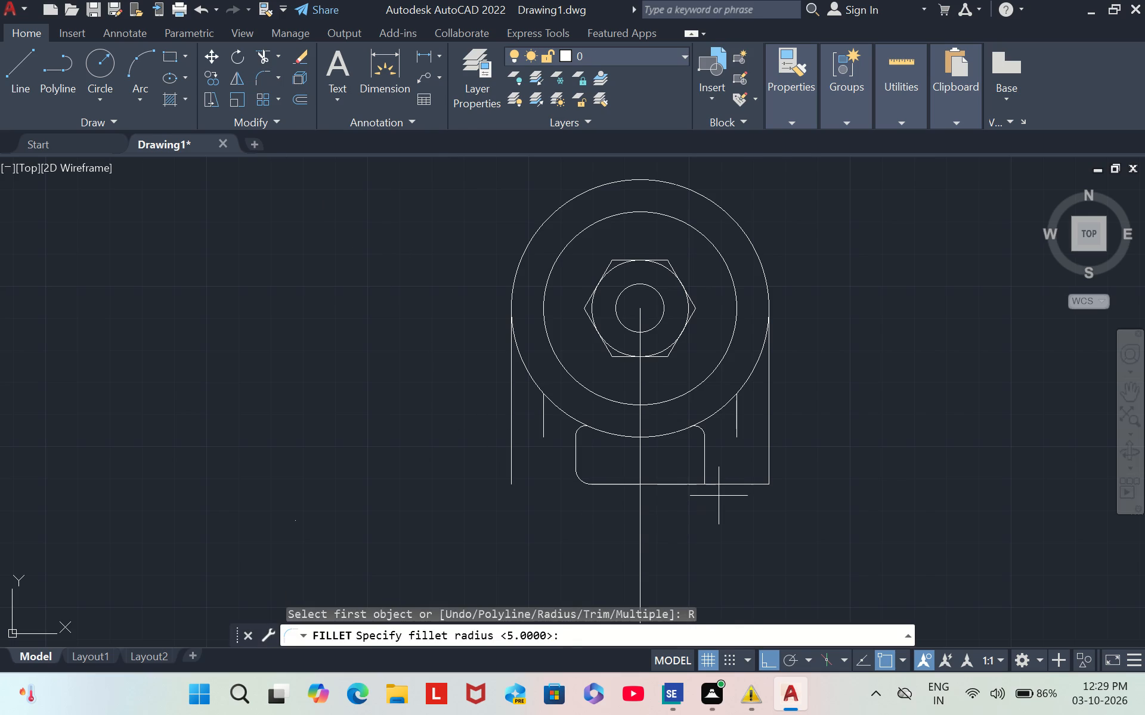
{"action": "key", "text": "5"}
{"action": "key", "text": "Return"}
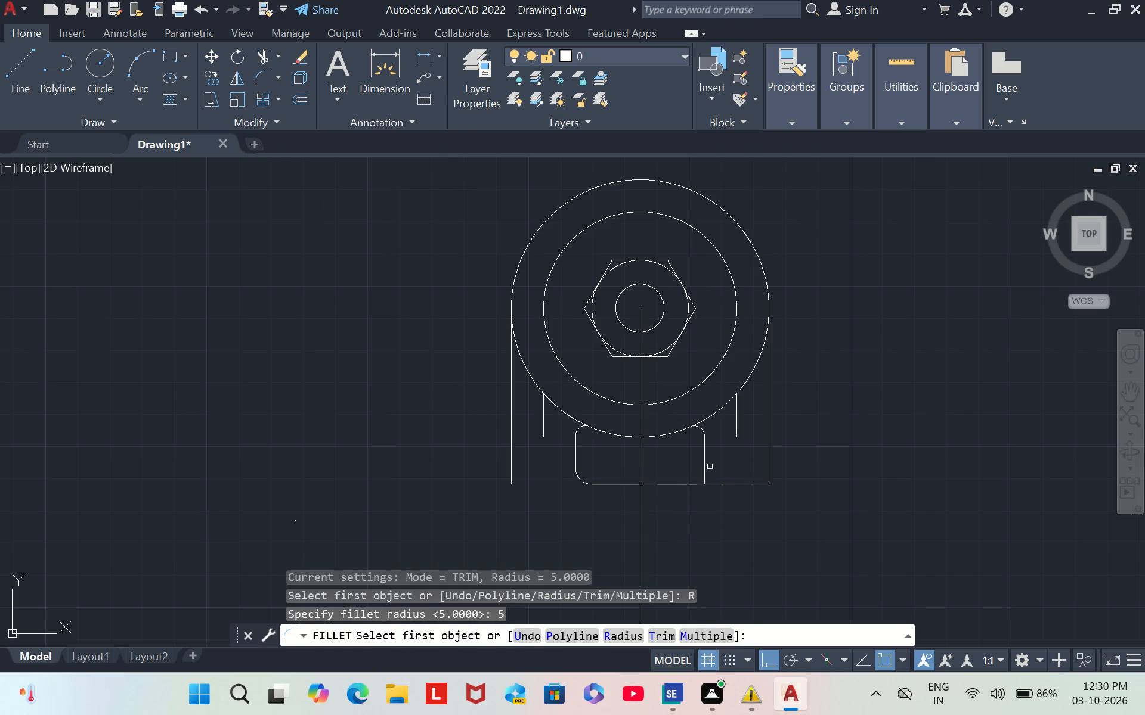
{"action": "left_click", "coordinate": [705, 469]}
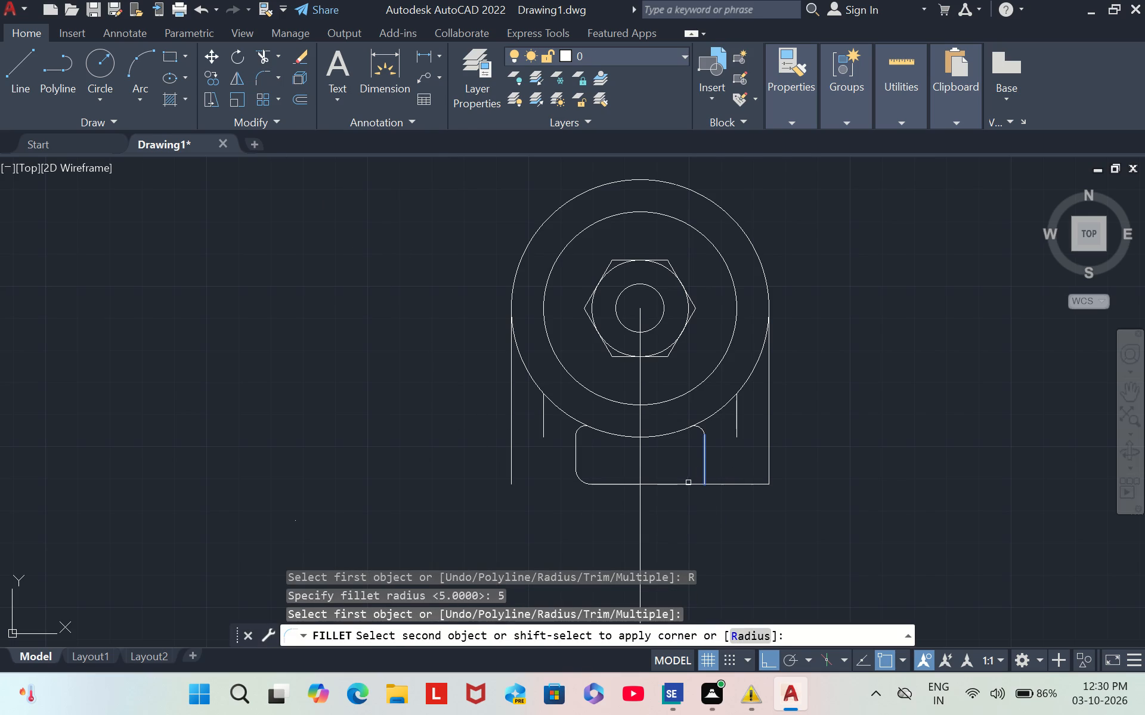
{"action": "left_click", "coordinate": [685, 485]}
{"action": "type", "text": "``"}
{"action": "key", "text": "Escape"}
{"action": "key", "text": "Escape"}
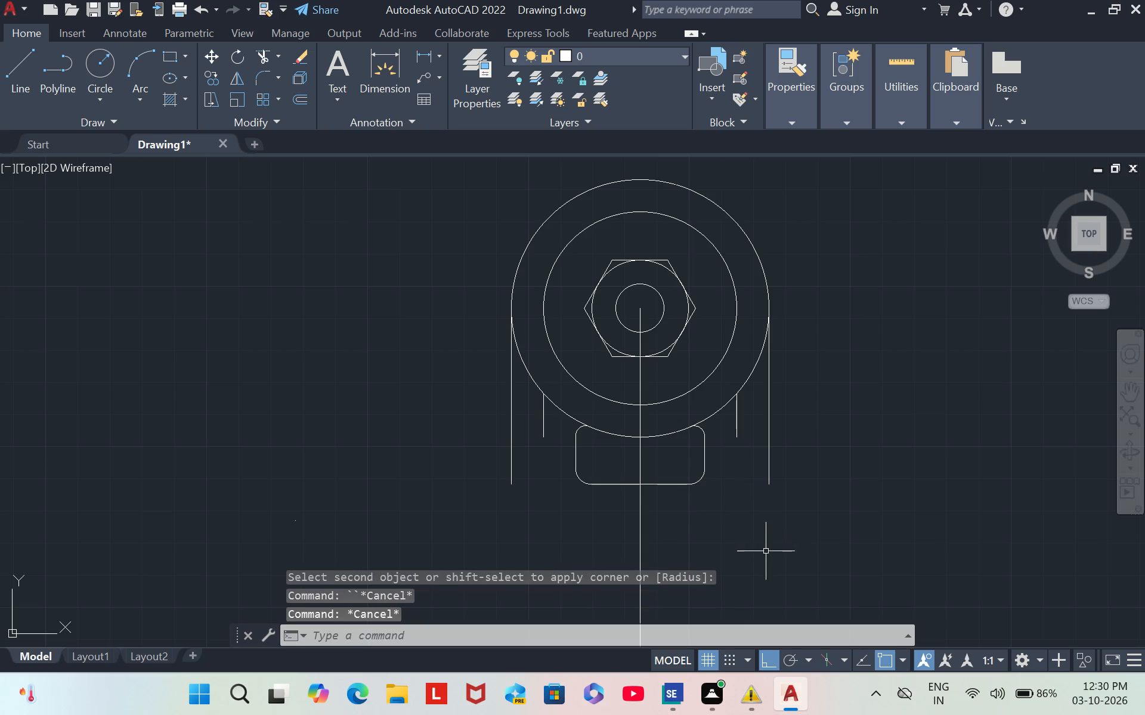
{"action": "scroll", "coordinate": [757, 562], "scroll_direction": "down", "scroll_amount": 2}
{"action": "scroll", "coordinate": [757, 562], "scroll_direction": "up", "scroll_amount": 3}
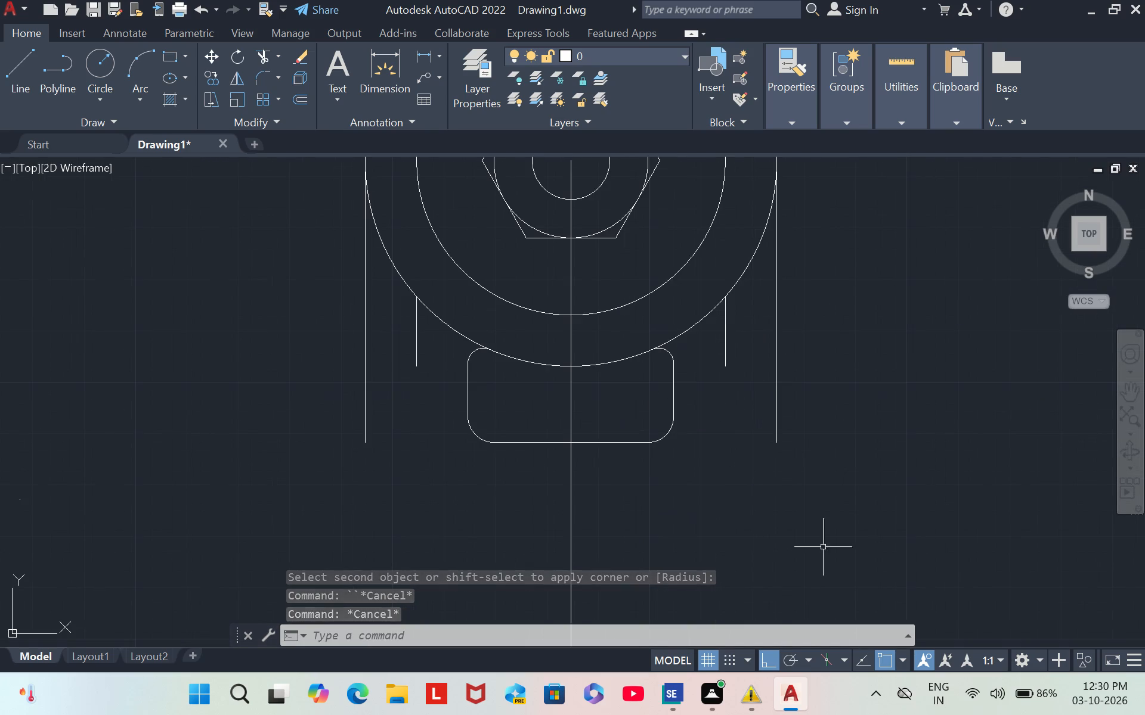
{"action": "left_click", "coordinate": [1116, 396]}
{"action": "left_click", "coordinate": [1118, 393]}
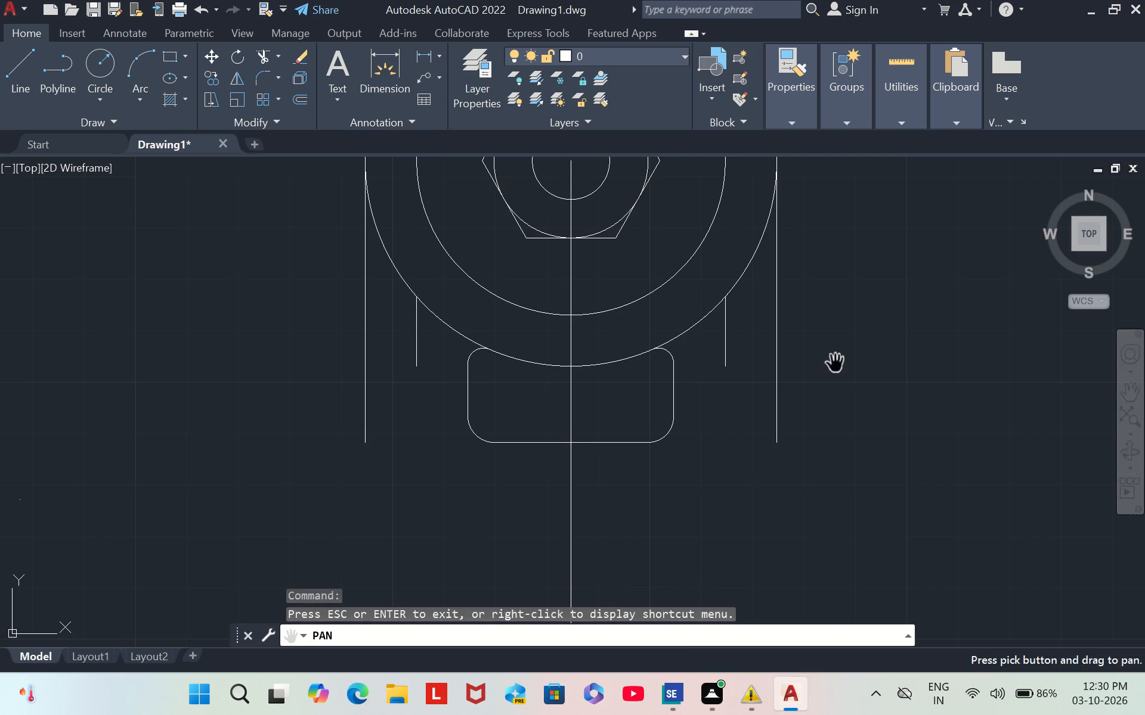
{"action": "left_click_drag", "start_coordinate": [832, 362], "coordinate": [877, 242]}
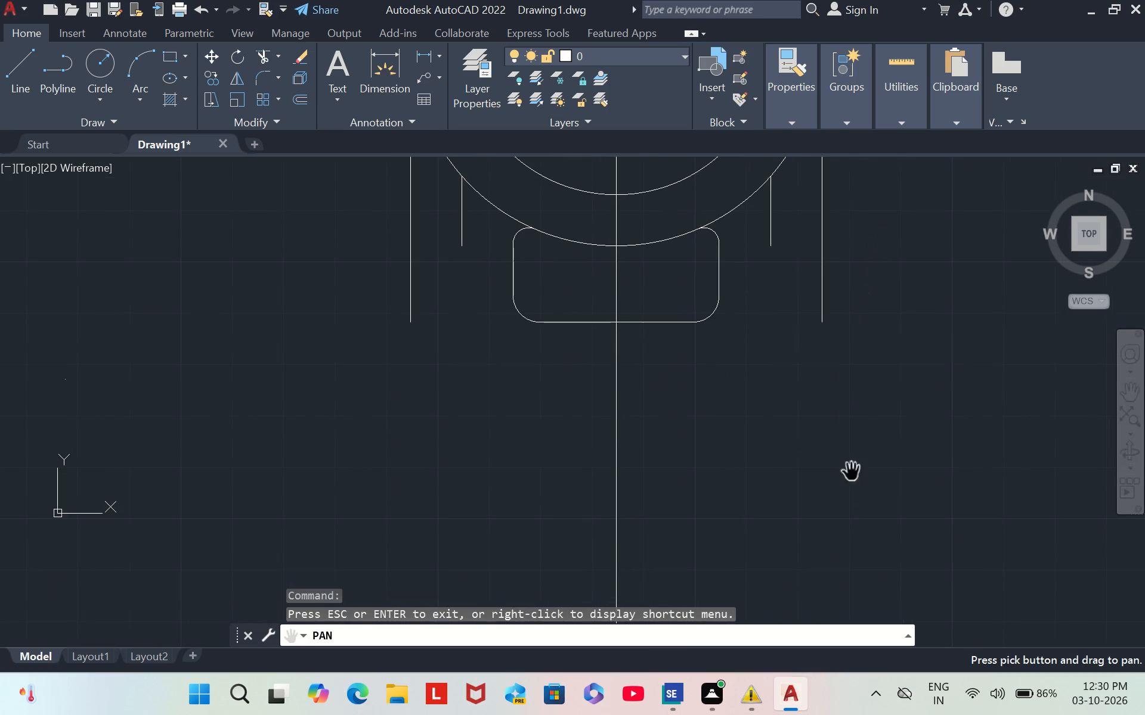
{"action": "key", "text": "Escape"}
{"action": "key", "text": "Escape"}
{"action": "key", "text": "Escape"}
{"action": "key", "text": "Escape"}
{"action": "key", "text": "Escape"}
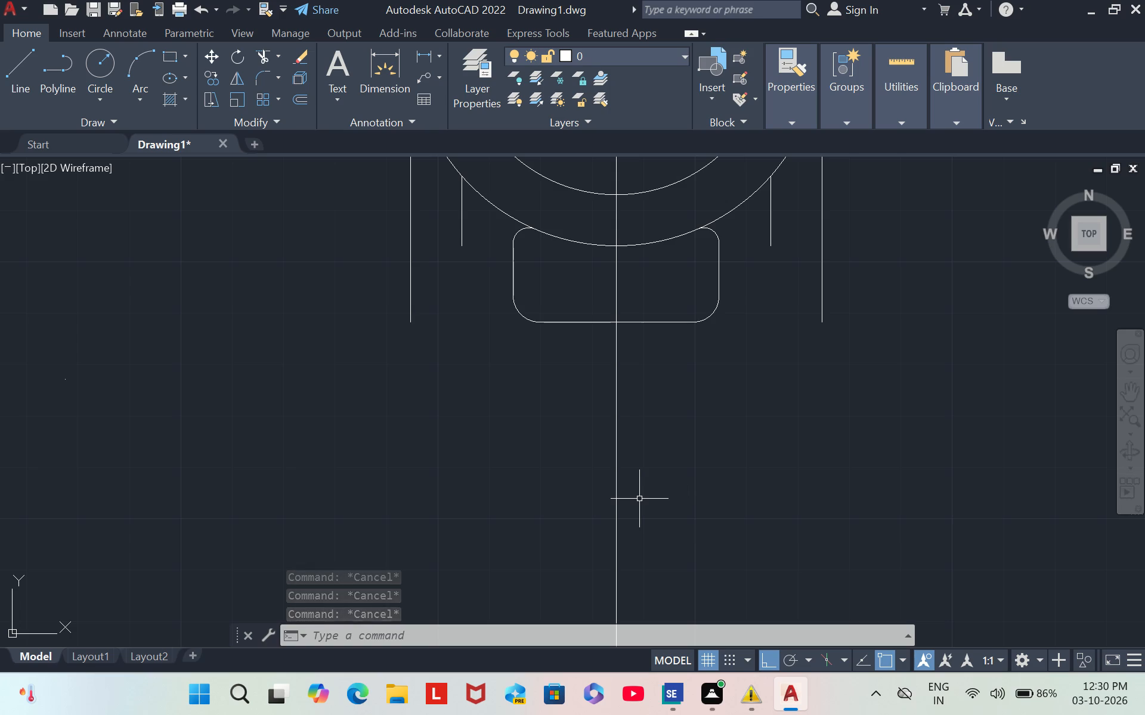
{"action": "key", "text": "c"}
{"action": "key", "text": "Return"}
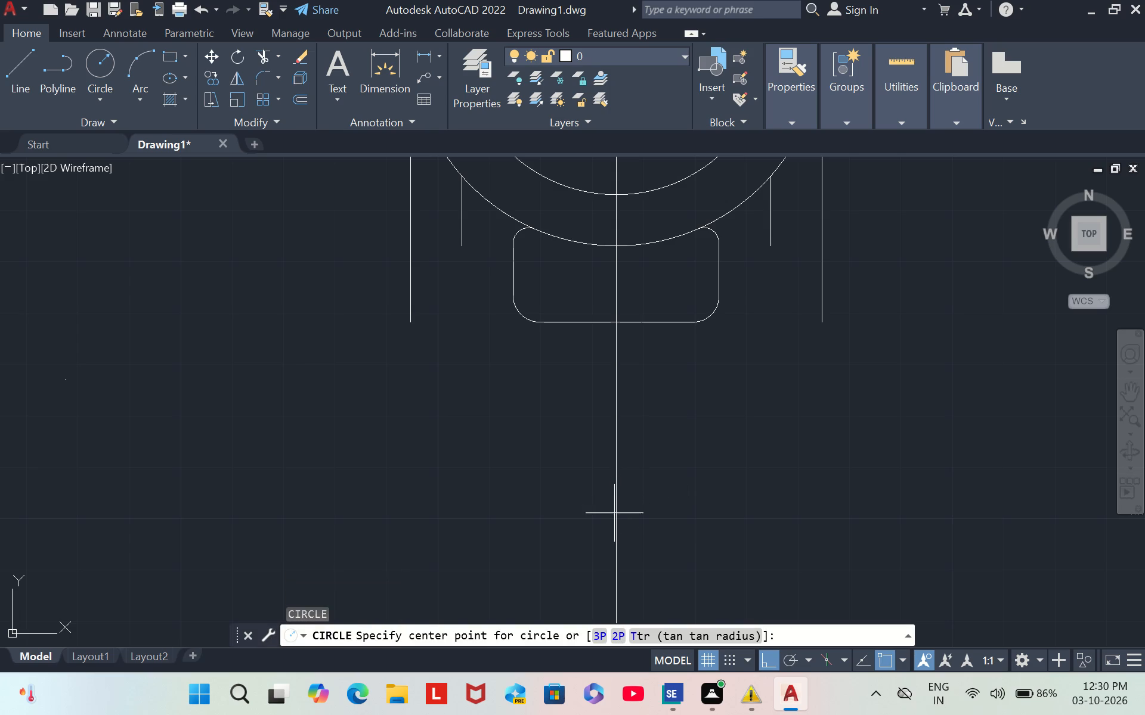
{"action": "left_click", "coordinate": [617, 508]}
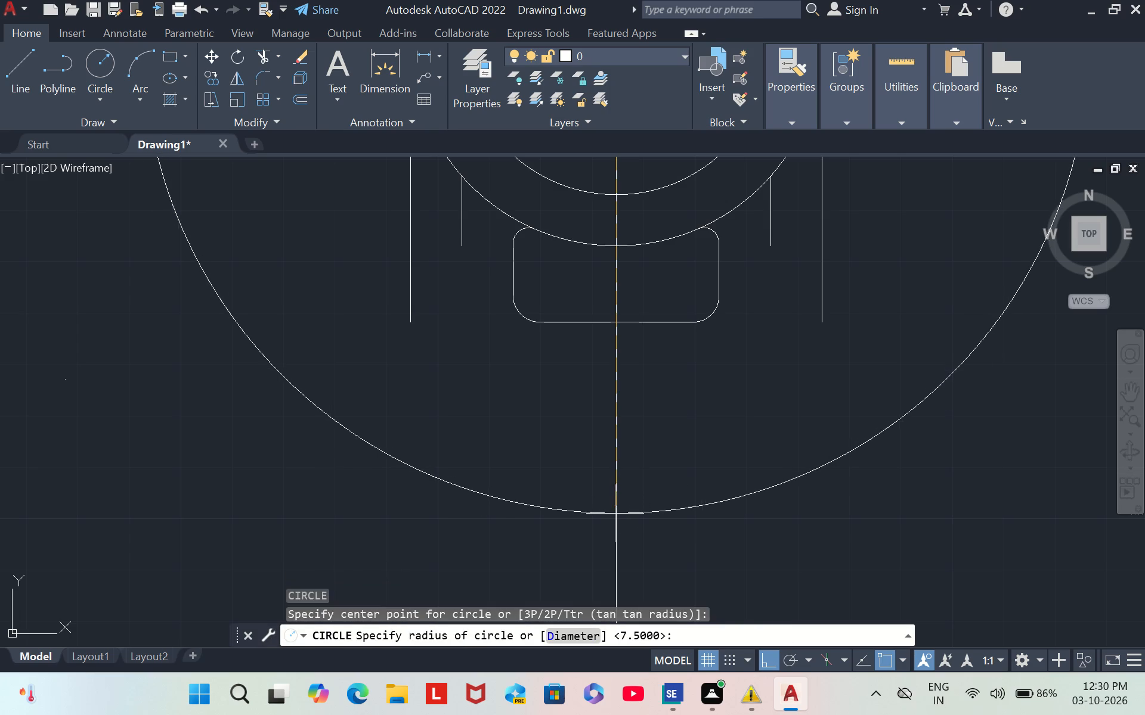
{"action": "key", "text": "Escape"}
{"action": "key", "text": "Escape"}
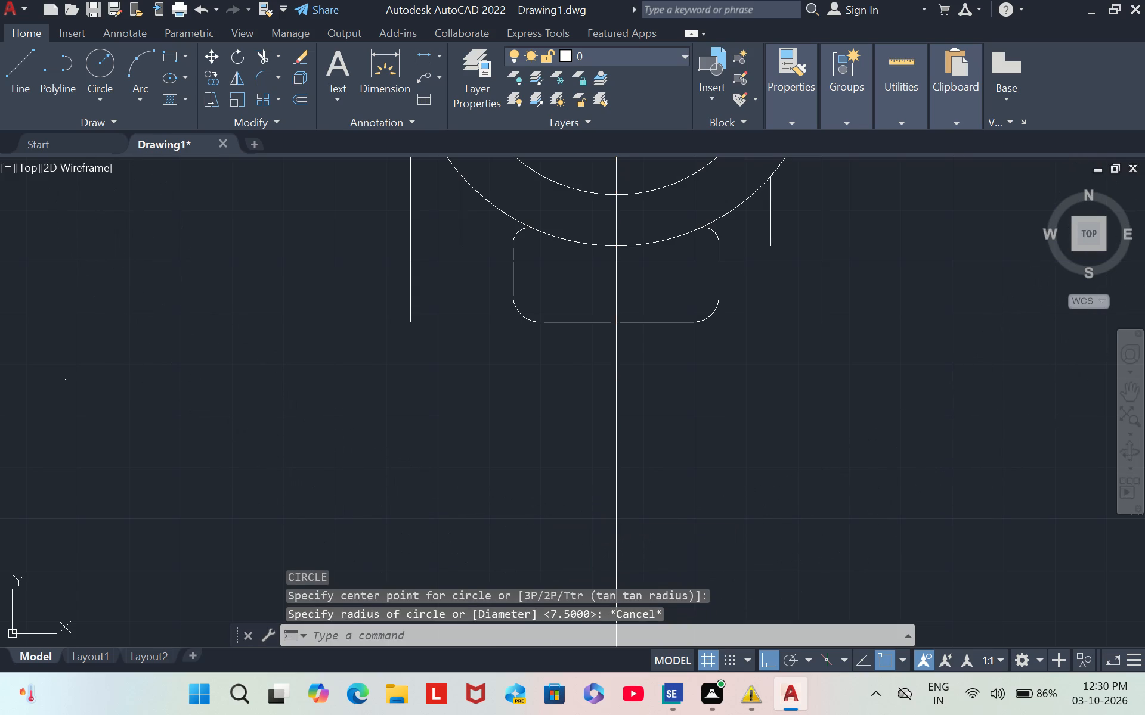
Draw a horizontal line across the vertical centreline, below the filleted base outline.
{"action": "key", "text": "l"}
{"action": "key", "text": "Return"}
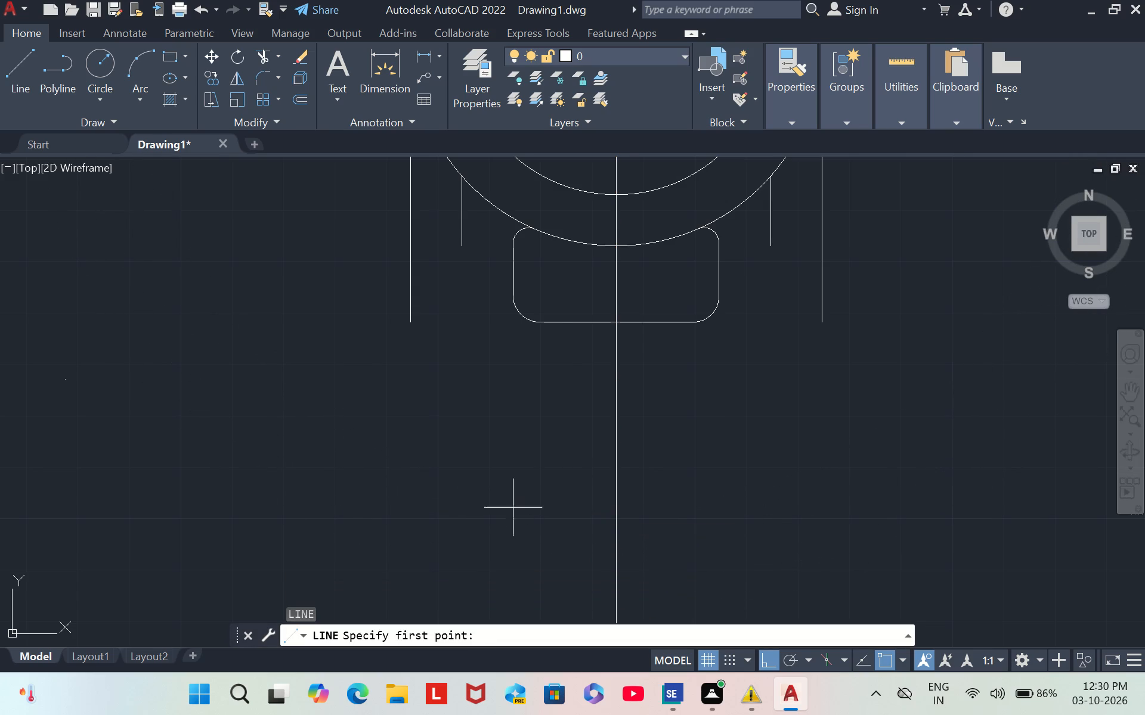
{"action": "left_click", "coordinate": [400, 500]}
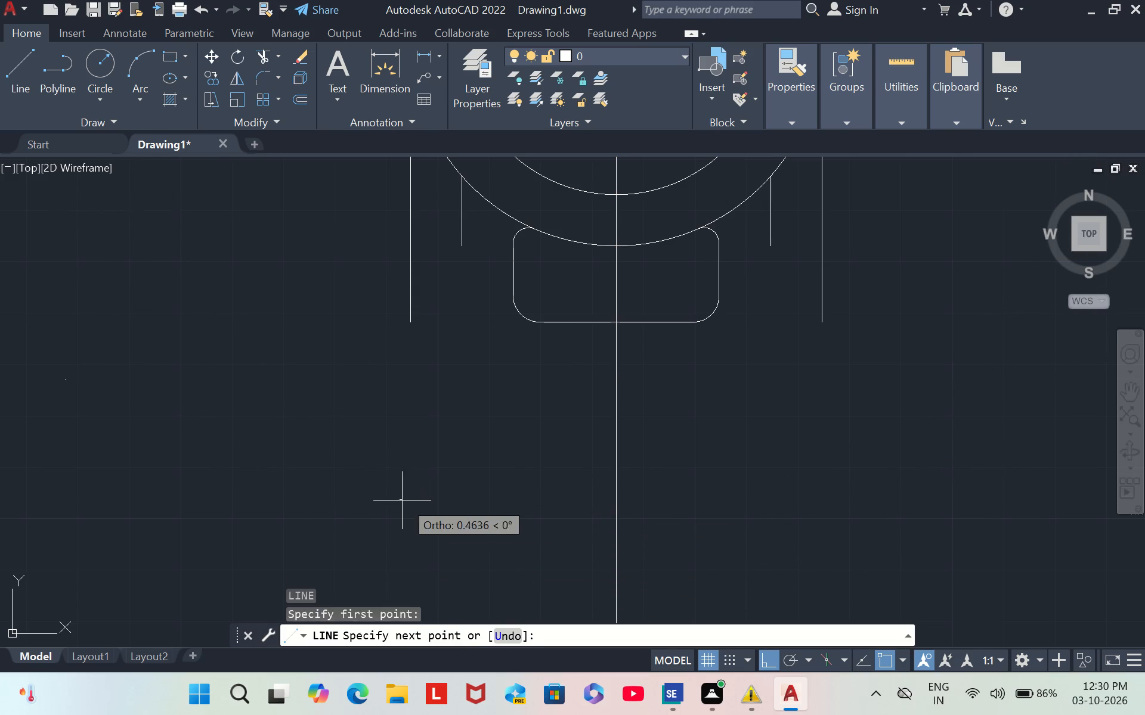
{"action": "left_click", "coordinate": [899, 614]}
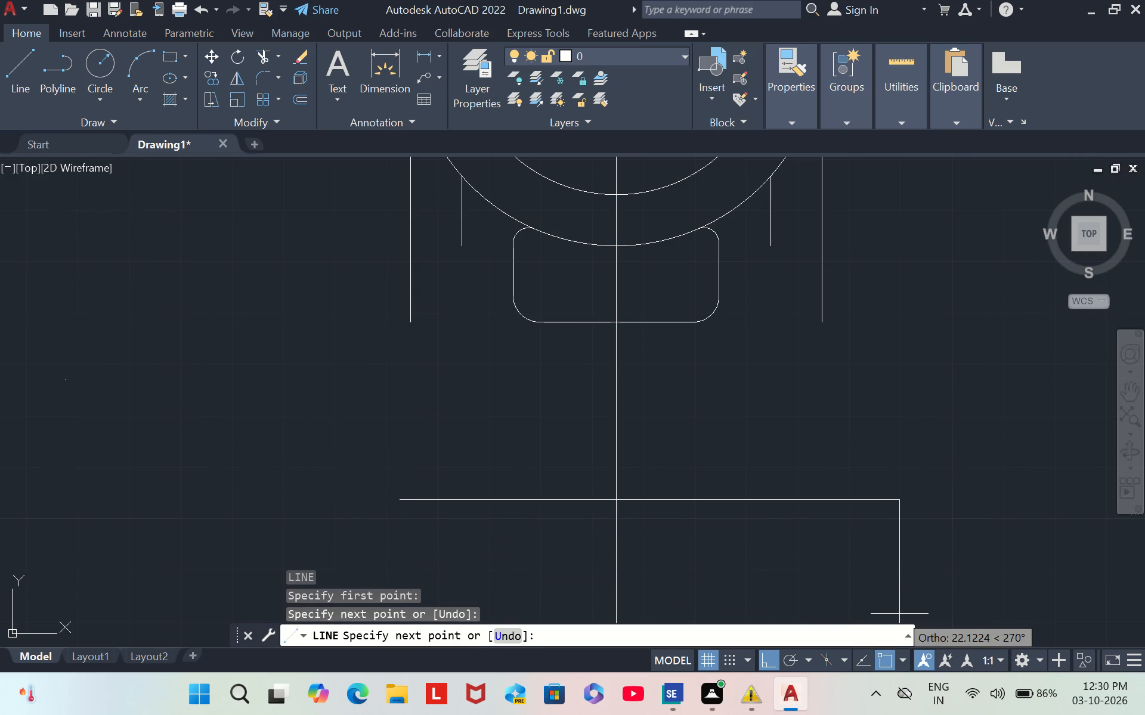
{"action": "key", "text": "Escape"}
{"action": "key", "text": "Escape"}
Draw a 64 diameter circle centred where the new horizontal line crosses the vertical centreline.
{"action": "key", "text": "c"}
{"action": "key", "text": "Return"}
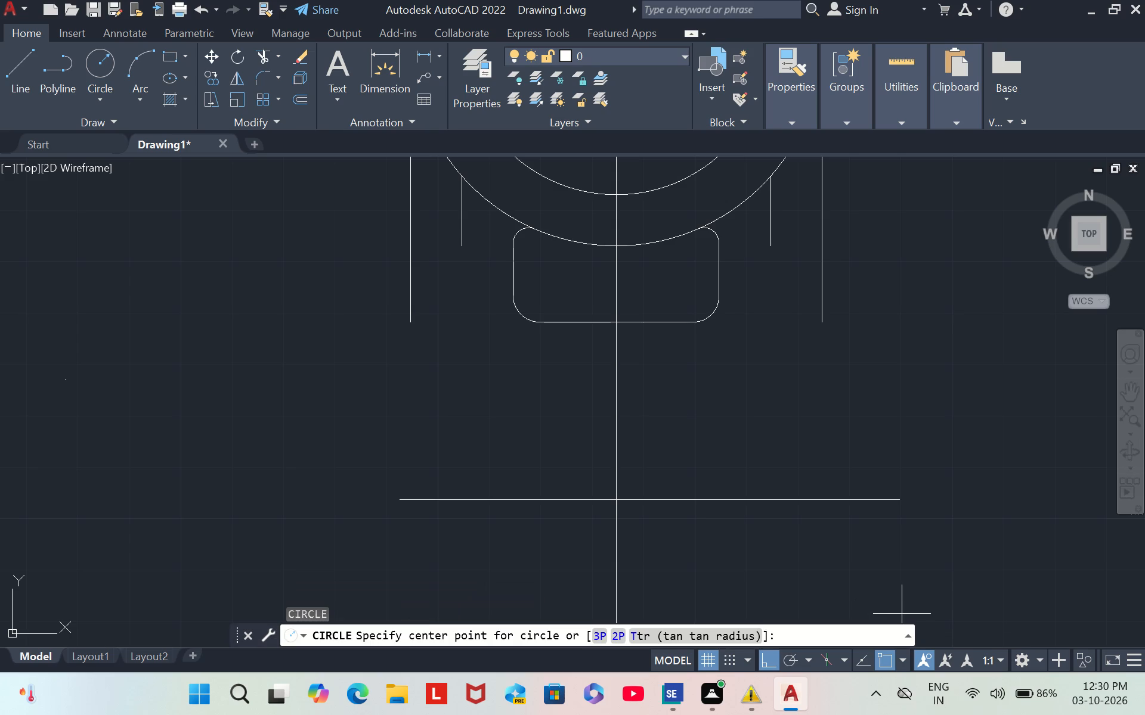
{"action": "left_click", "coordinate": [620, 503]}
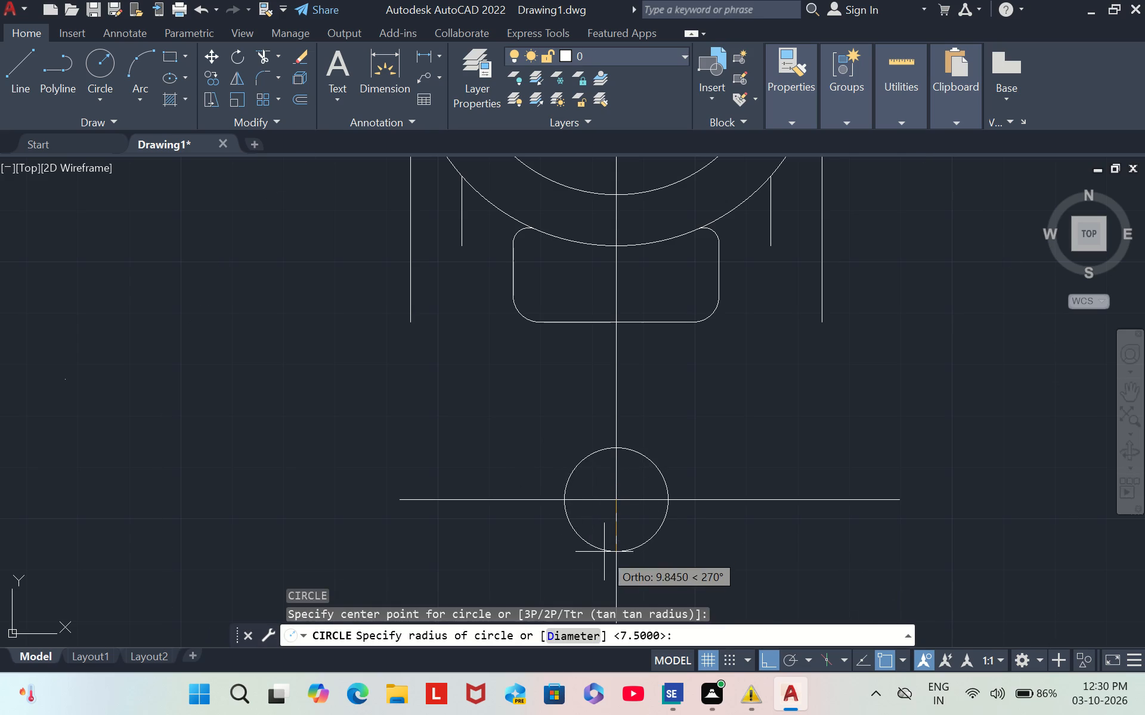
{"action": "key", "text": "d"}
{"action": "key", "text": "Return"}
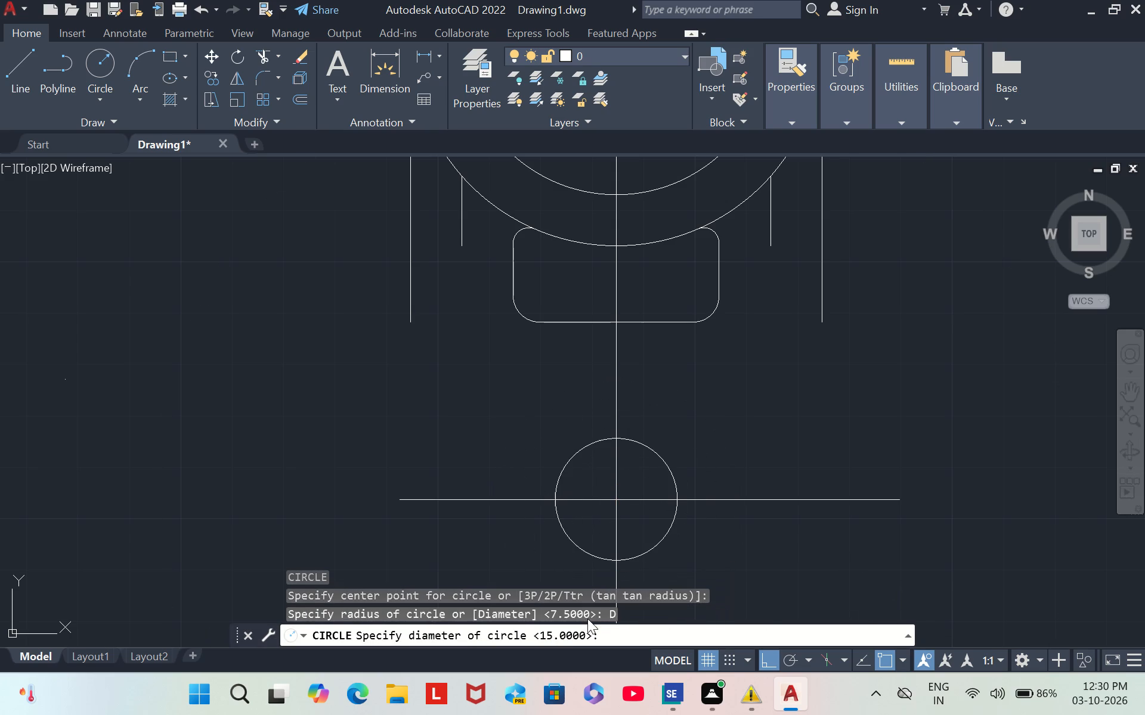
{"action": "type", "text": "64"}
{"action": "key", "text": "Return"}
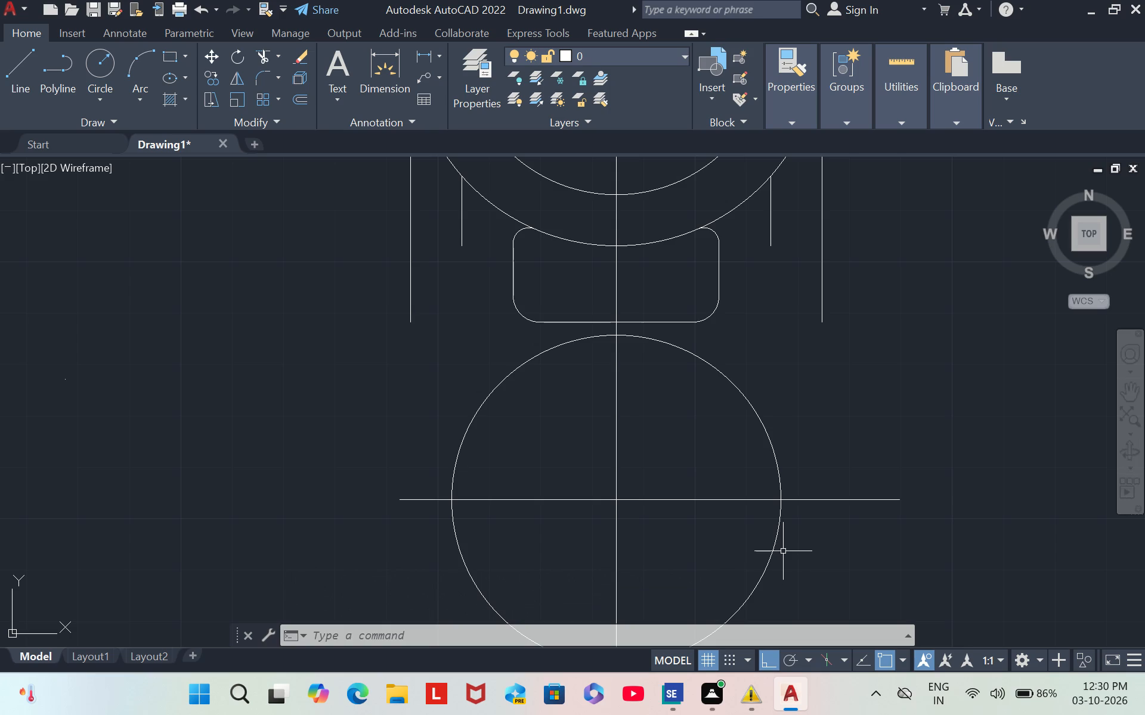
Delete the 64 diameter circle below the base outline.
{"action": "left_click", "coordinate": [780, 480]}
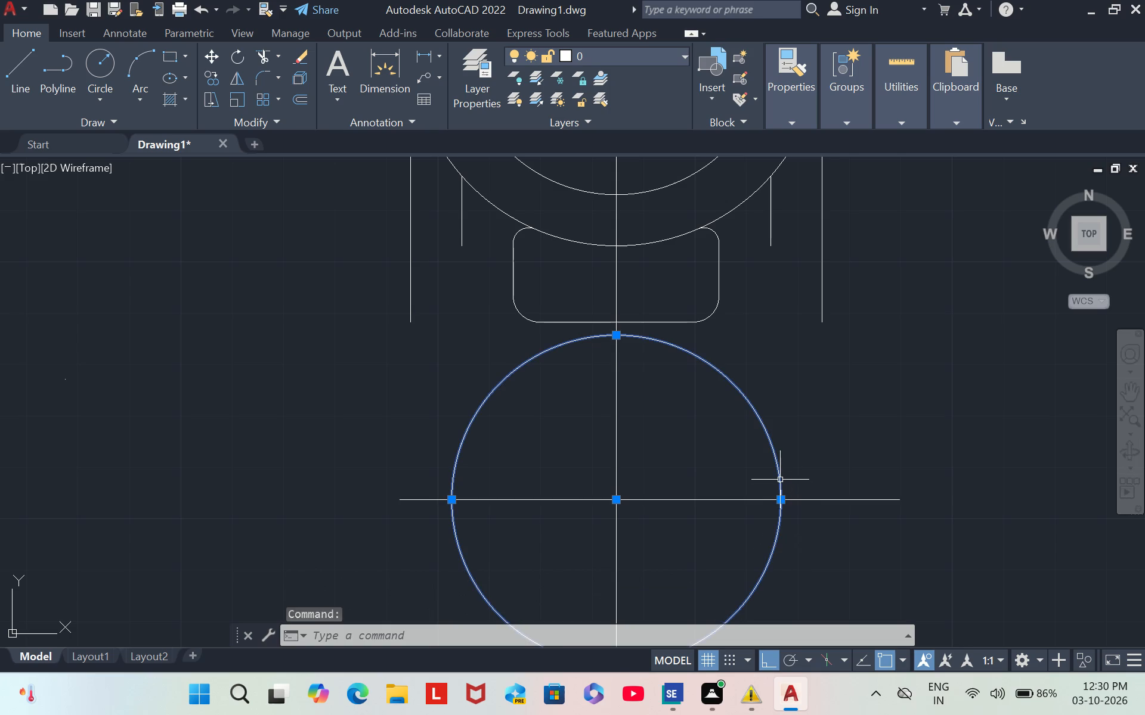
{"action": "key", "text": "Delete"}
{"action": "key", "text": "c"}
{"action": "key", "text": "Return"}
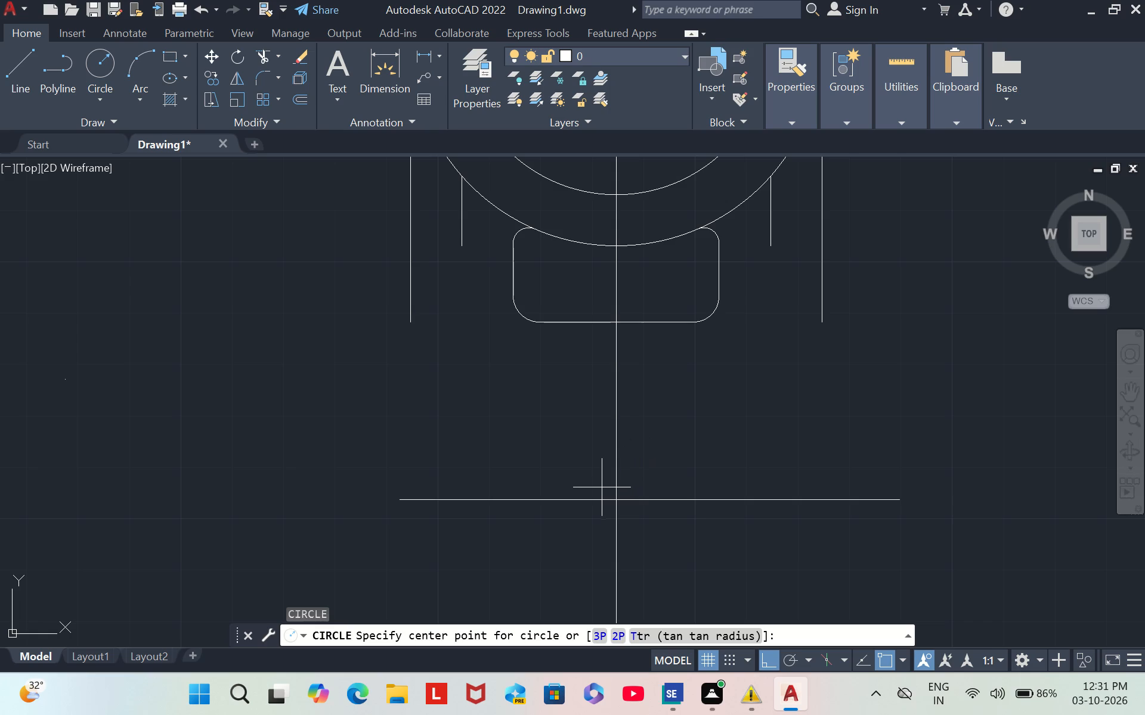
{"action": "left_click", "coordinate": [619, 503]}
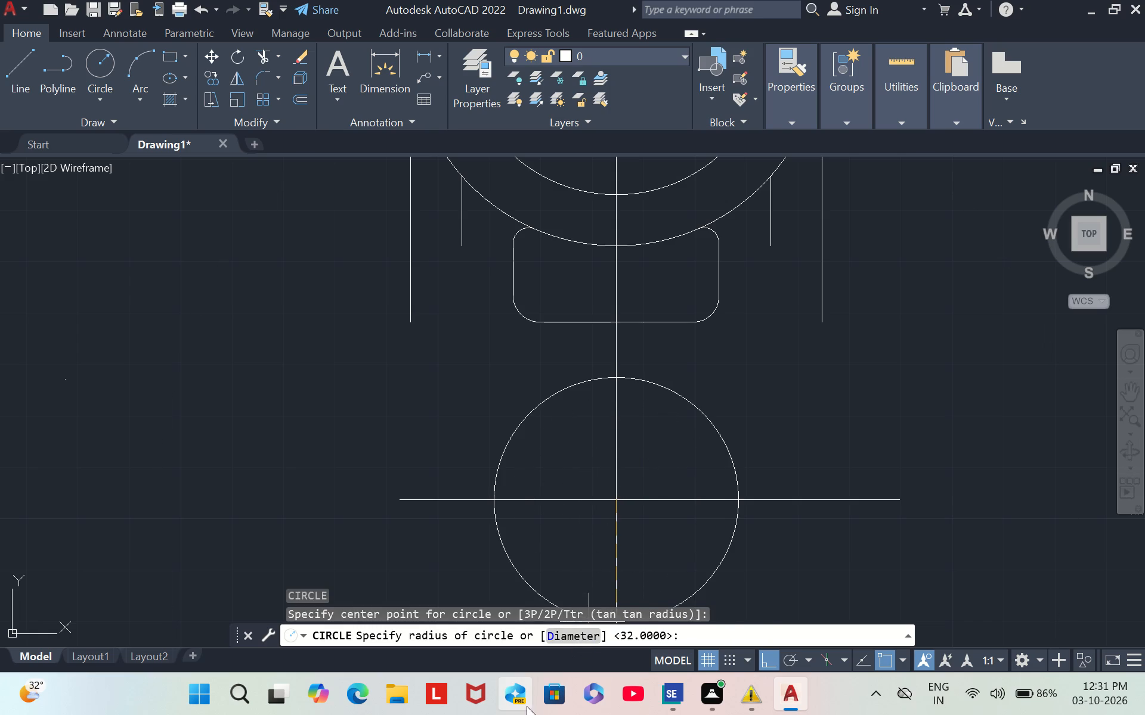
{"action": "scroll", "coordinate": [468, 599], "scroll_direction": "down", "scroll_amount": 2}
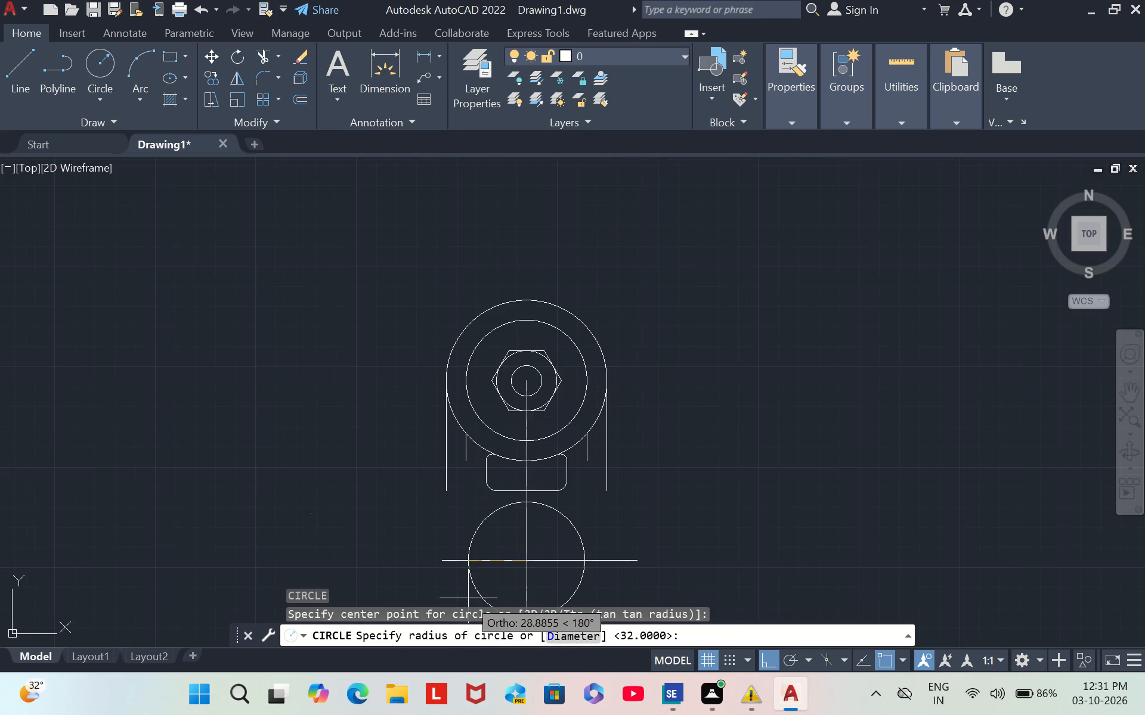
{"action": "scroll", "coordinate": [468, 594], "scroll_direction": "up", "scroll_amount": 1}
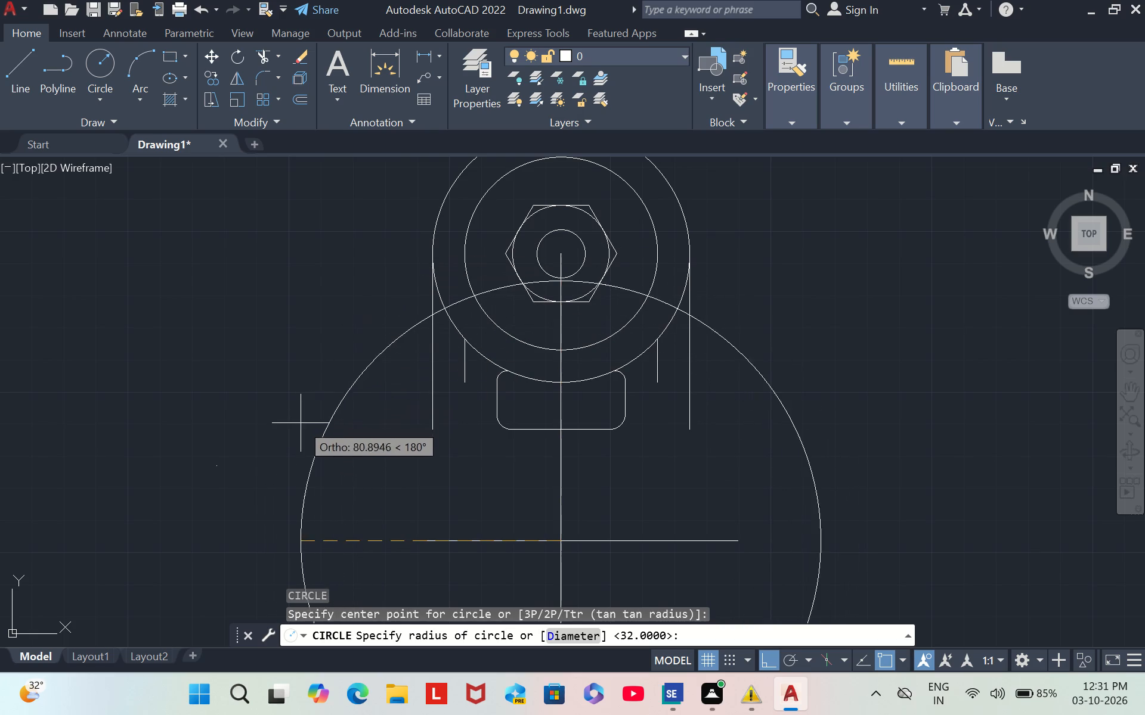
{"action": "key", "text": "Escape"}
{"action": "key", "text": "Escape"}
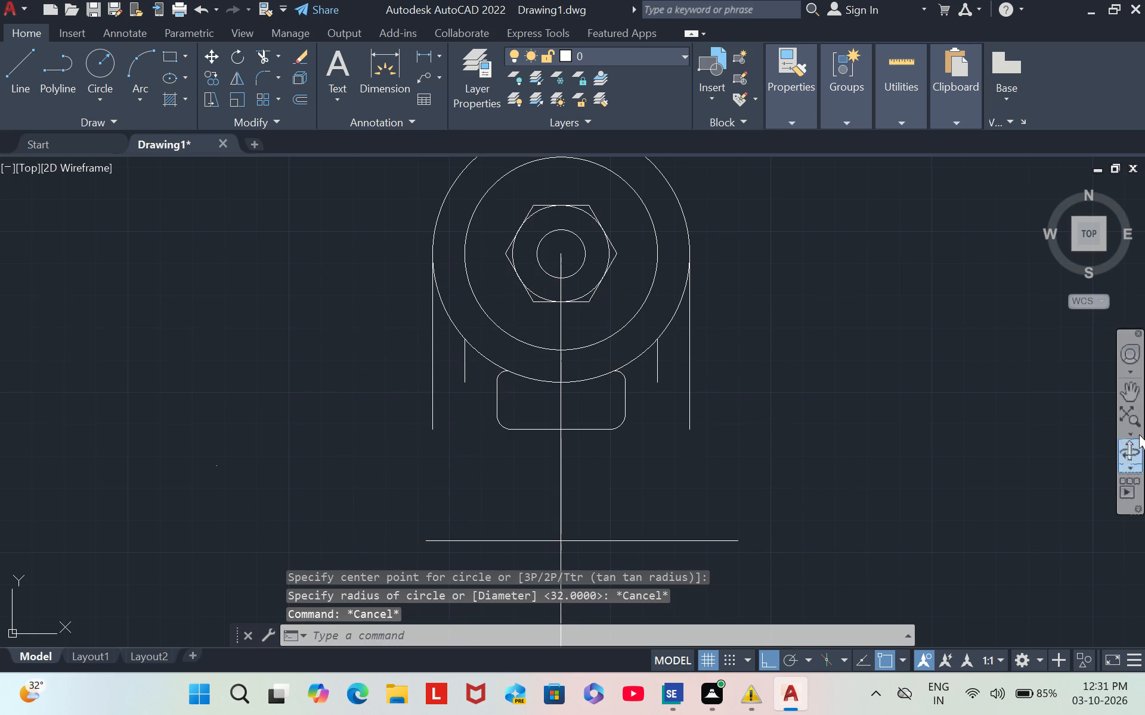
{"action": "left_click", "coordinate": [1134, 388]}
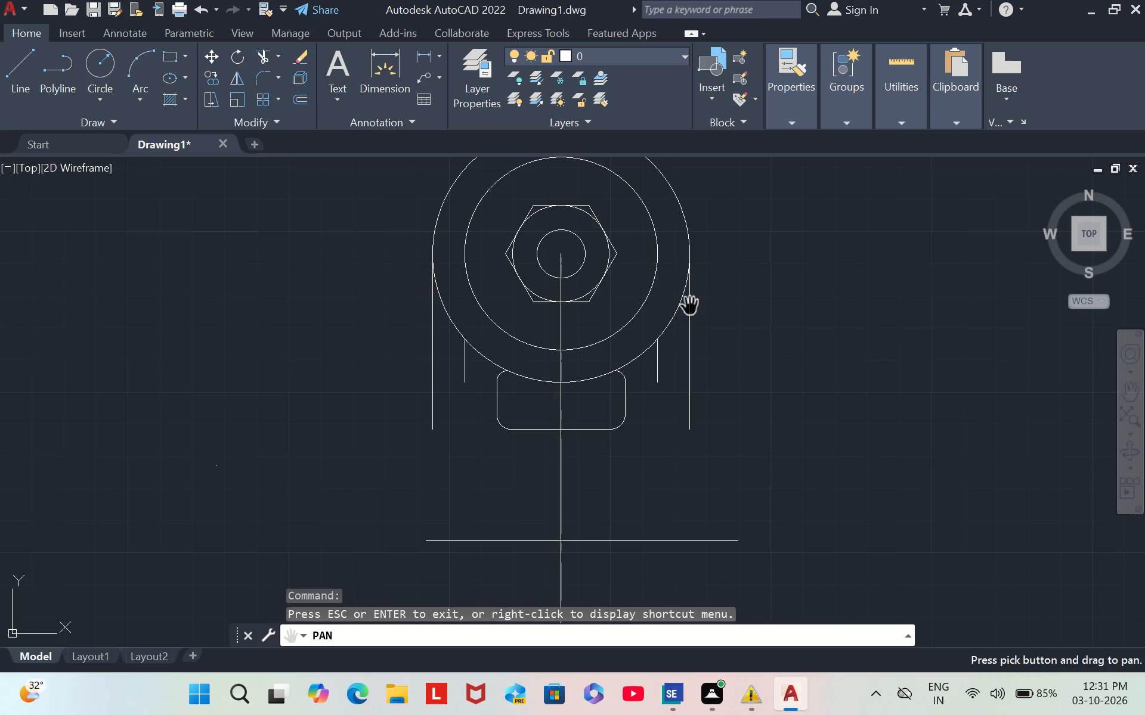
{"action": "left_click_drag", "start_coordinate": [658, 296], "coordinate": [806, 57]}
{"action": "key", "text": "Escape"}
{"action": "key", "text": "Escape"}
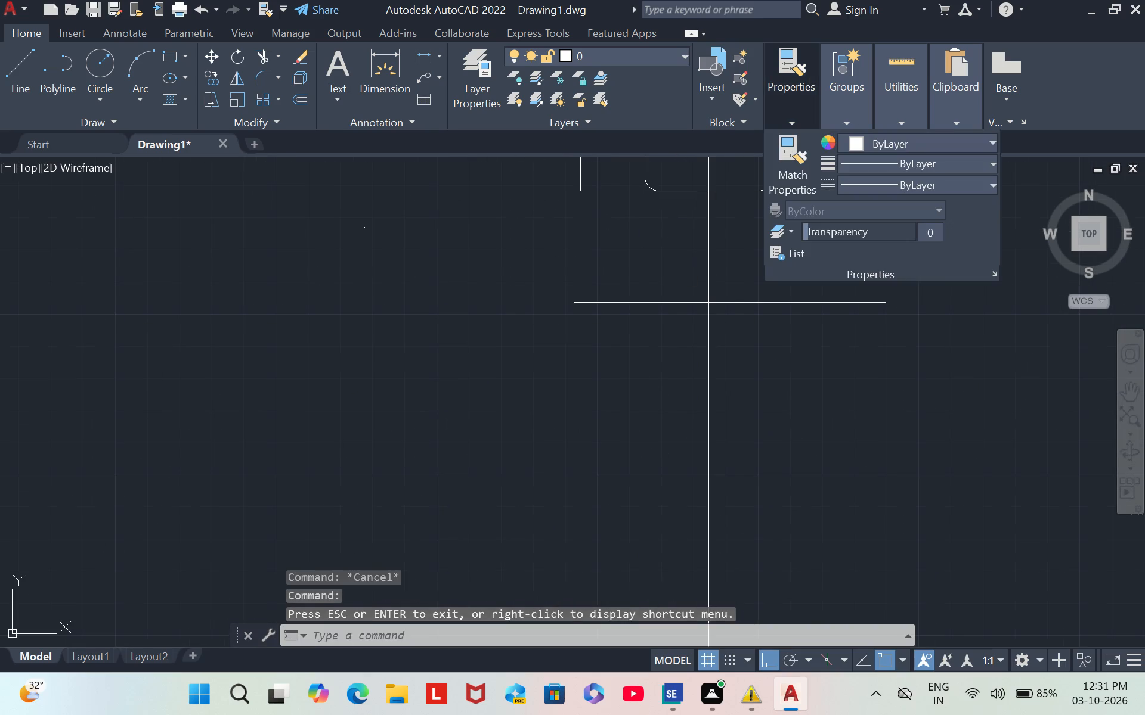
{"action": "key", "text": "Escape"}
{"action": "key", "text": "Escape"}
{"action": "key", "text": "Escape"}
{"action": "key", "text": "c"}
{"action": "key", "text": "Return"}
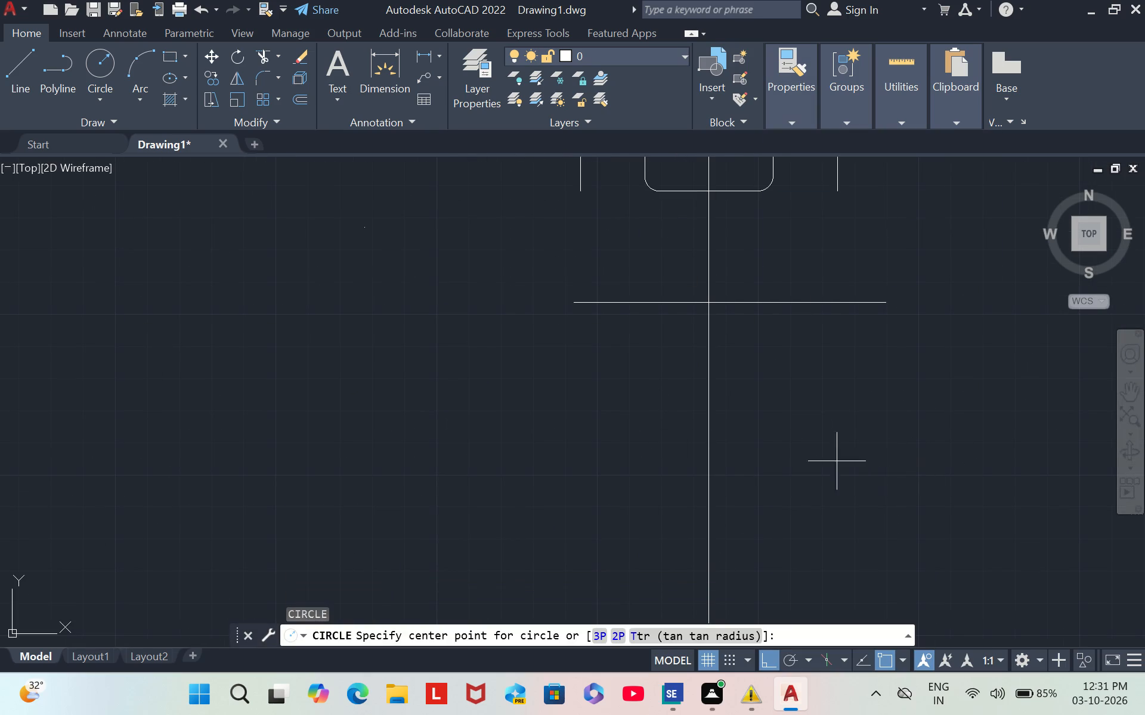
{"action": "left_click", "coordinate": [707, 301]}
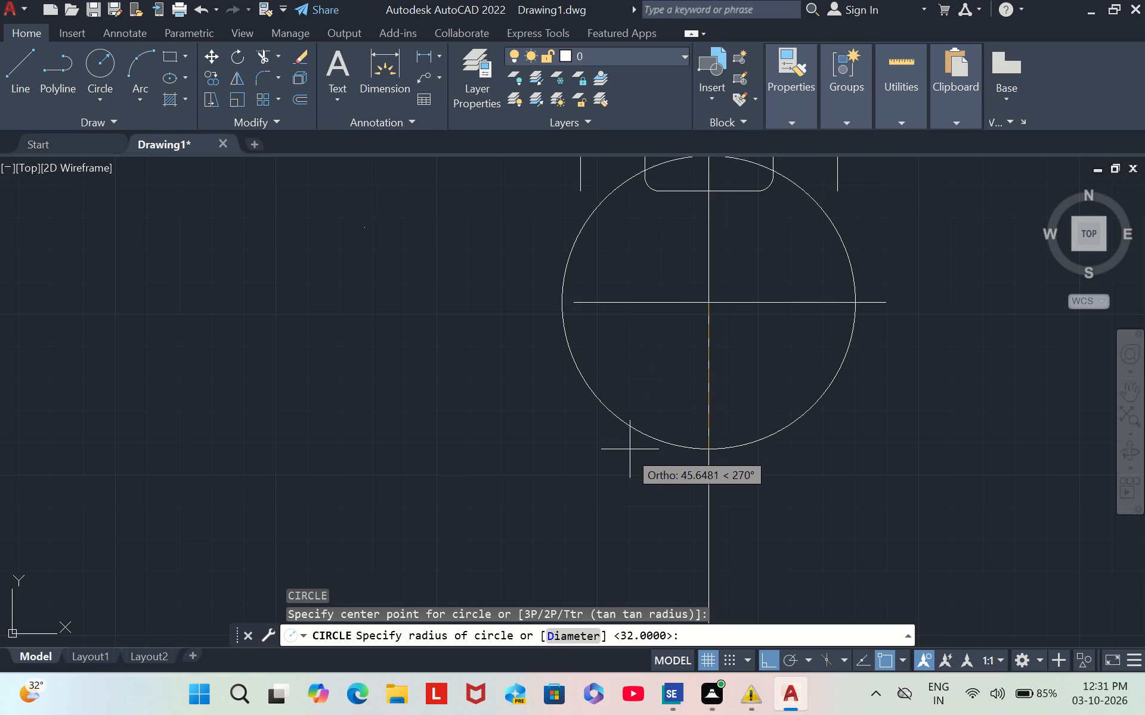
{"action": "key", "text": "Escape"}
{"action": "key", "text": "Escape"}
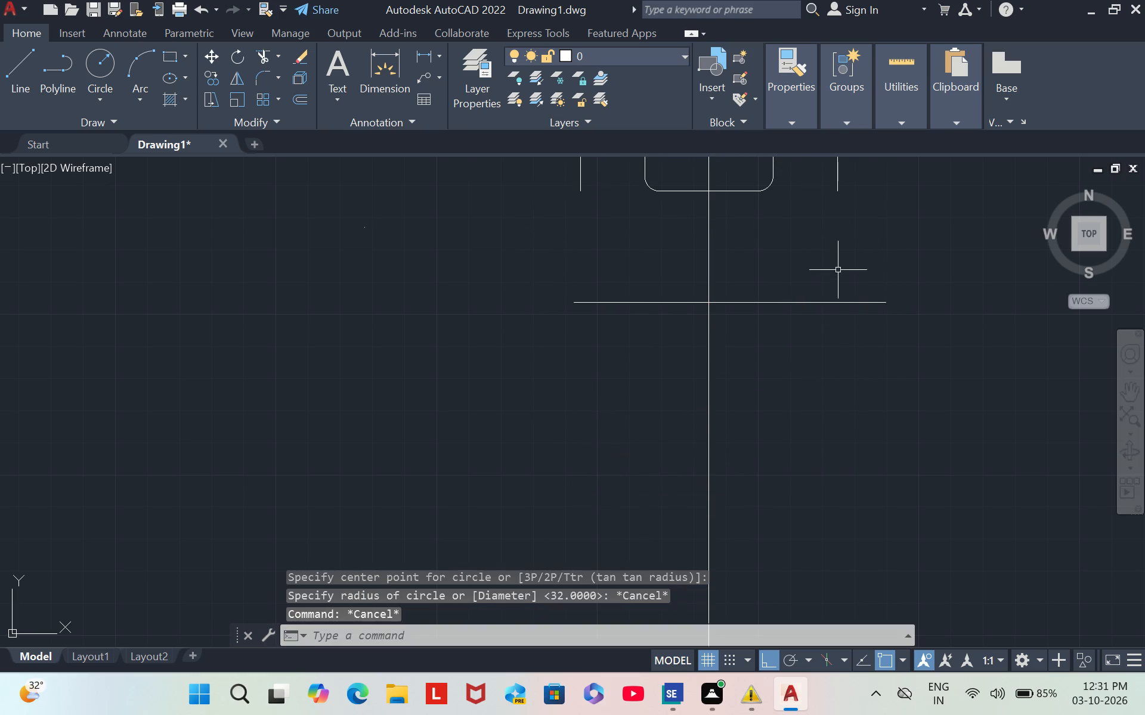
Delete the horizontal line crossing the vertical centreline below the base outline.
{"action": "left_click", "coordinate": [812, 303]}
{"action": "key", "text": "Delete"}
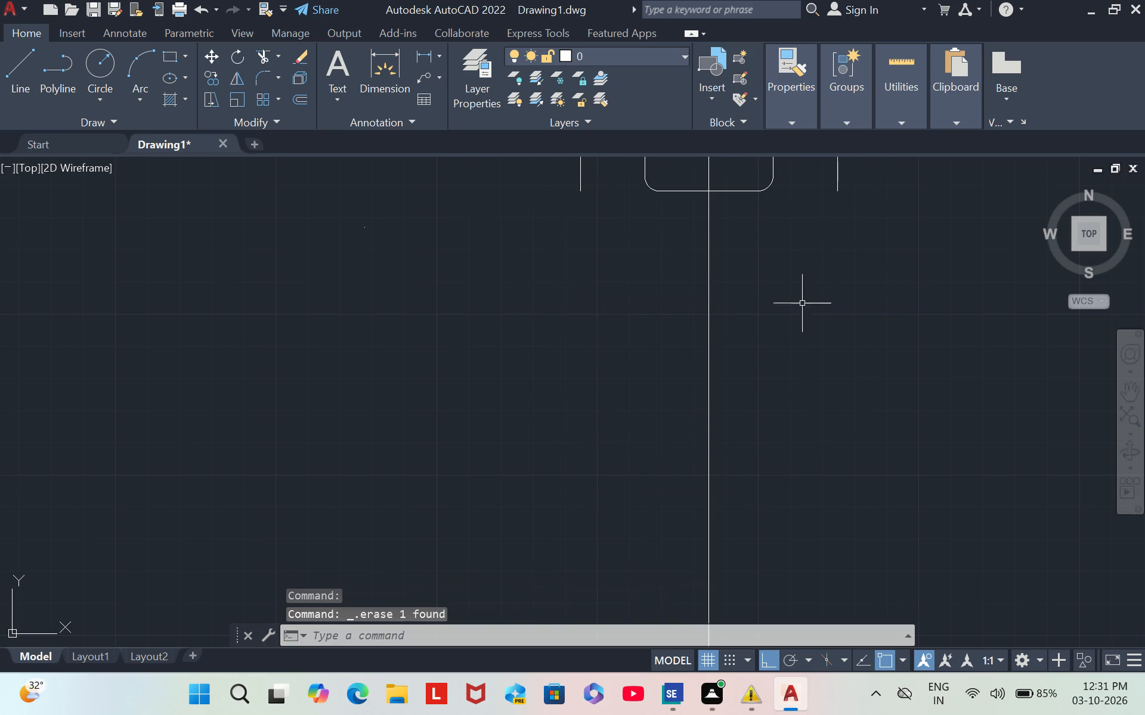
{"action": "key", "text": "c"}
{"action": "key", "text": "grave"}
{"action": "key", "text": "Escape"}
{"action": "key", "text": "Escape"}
Draw a horizontal line across the vertical centreline, well below the filleted base outline.
{"action": "key", "text": "l"}
{"action": "key", "text": "Return"}
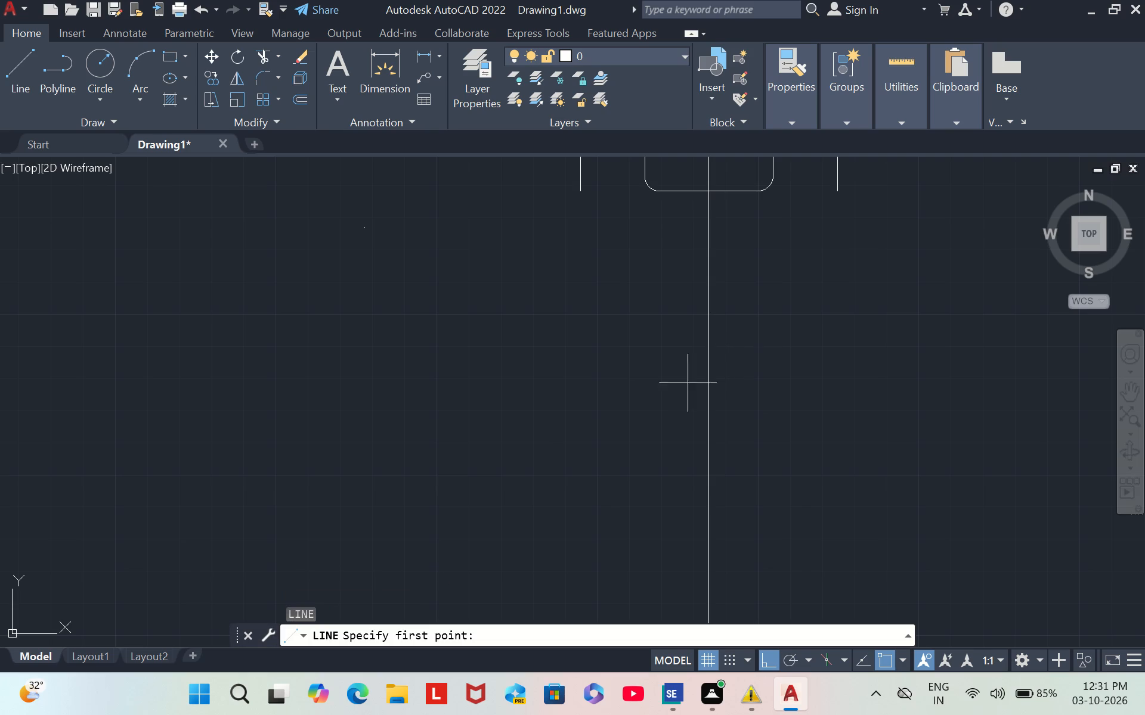
{"action": "left_click", "coordinate": [601, 432]}
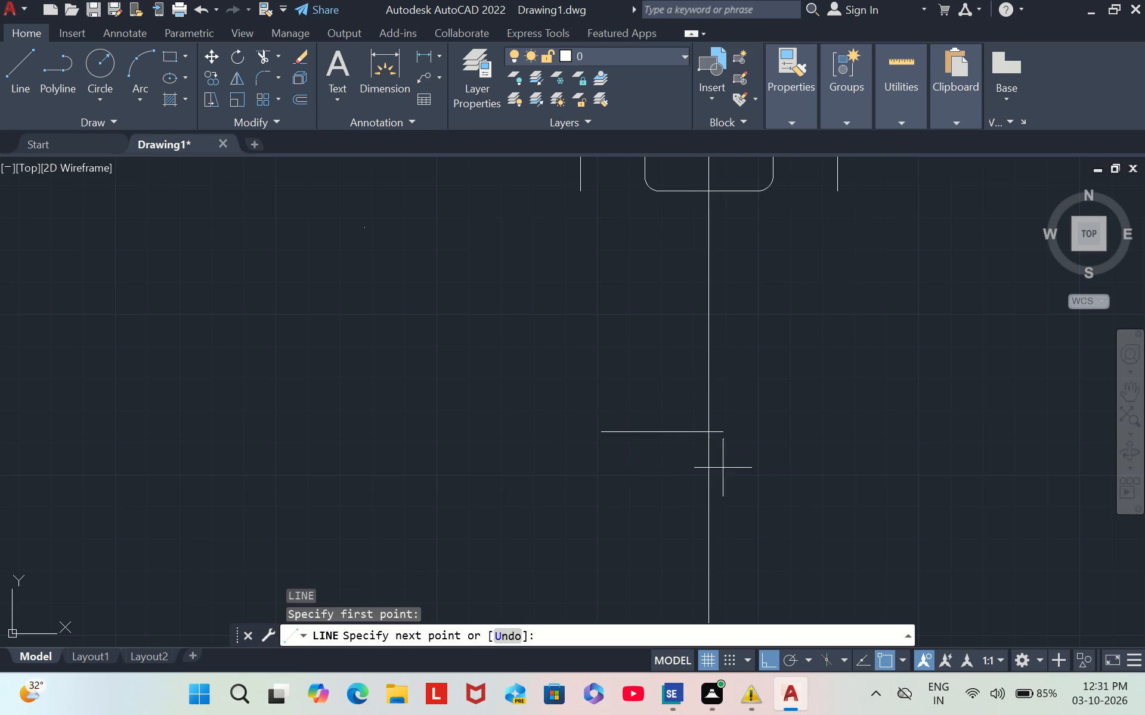
{"action": "left_click", "coordinate": [812, 449]}
{"action": "key", "text": "Escape"}
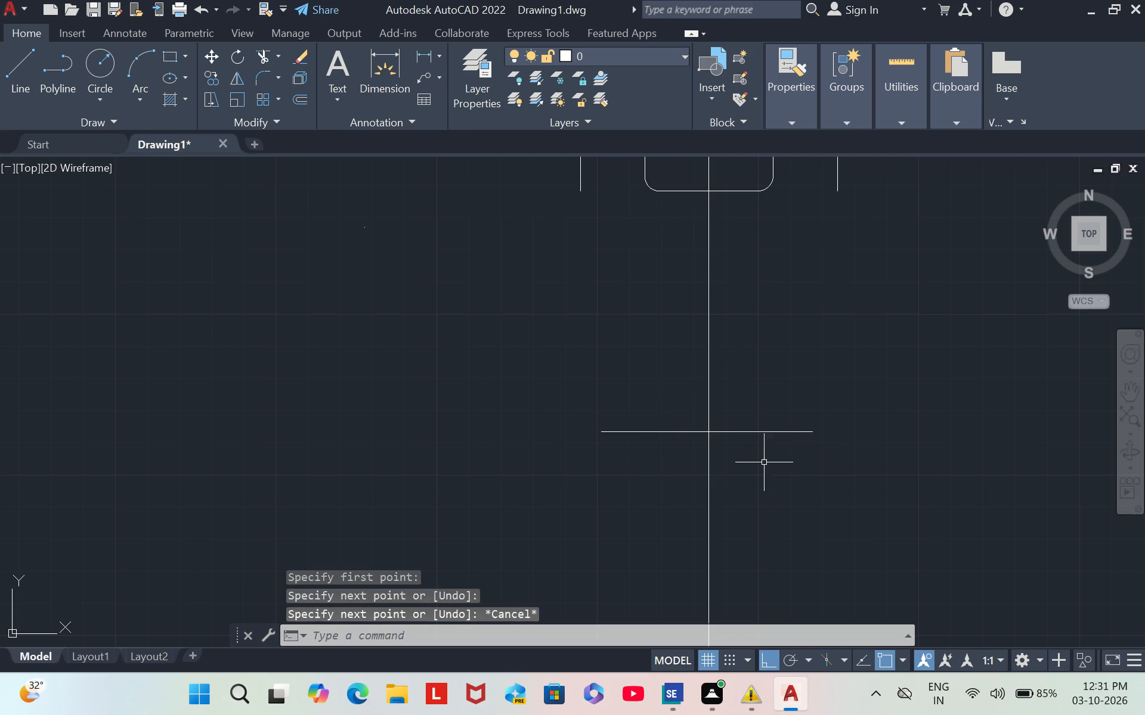
Draw a circle of about 75 radius centred where the horizontal line crosses the centreline, reaching up to the base outline's bottom edge.
{"action": "key", "text": "c"}
{"action": "key", "text": "Return"}
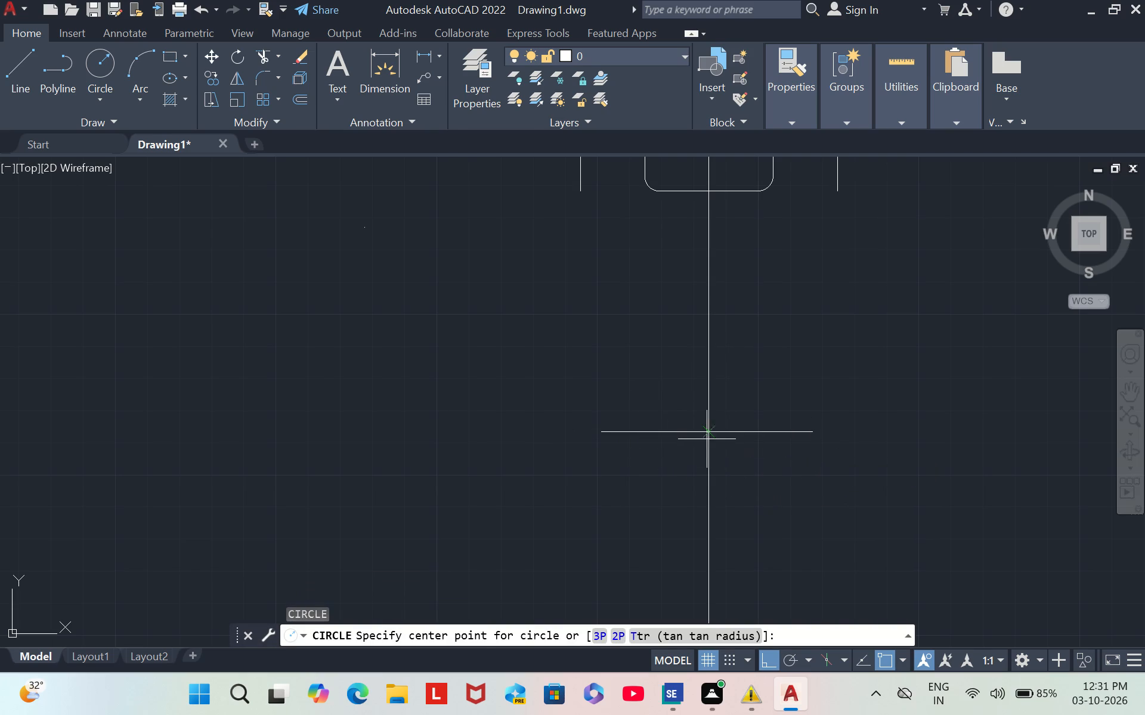
{"action": "left_click", "coordinate": [708, 435]}
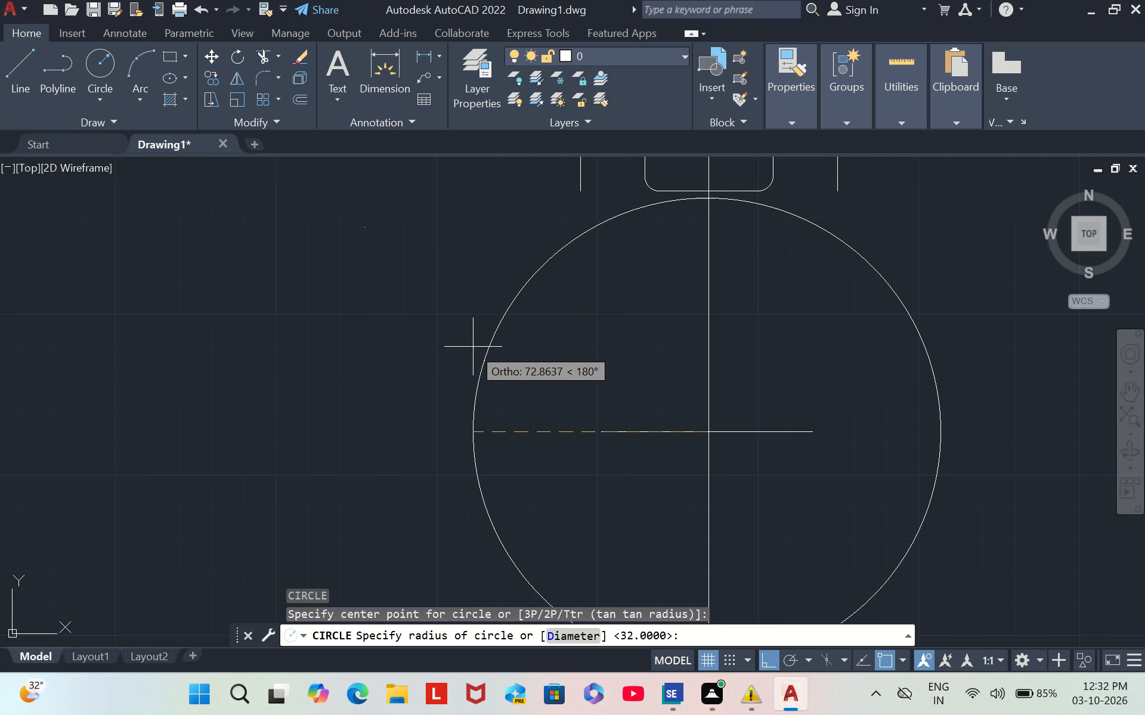
{"action": "left_click", "coordinate": [465, 378]}
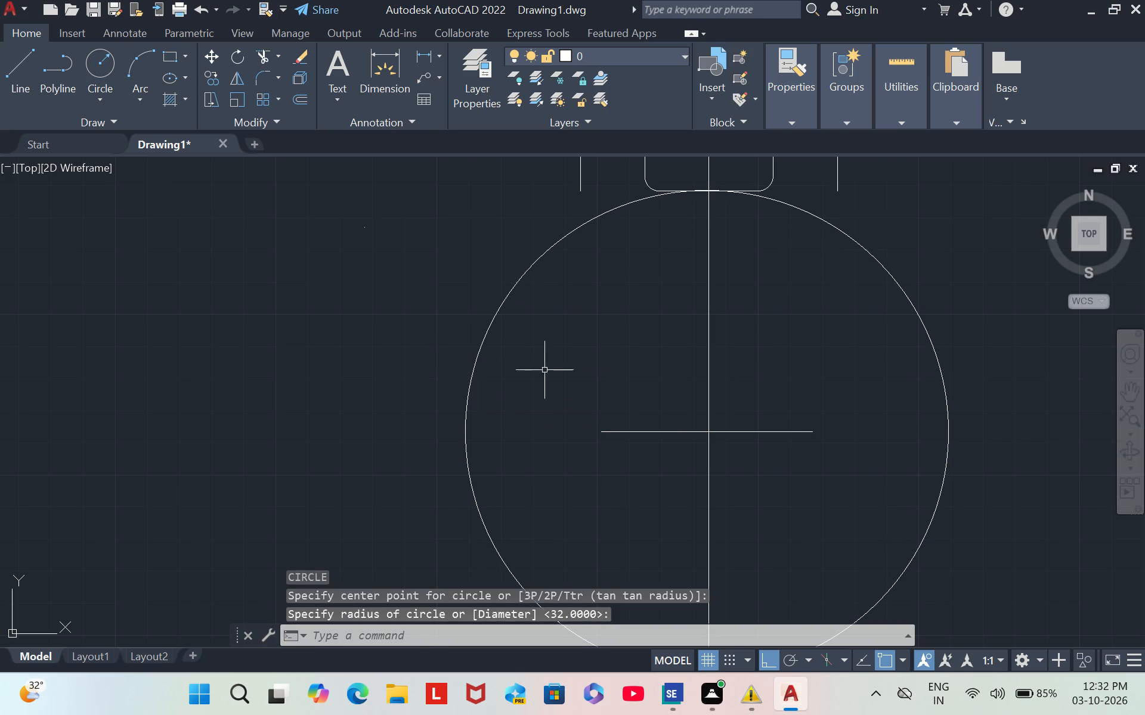
{"action": "key", "text": "Escape"}
{"action": "key", "text": "Escape"}
{"action": "key", "text": "Escape"}
{"action": "key", "text": "Escape"}
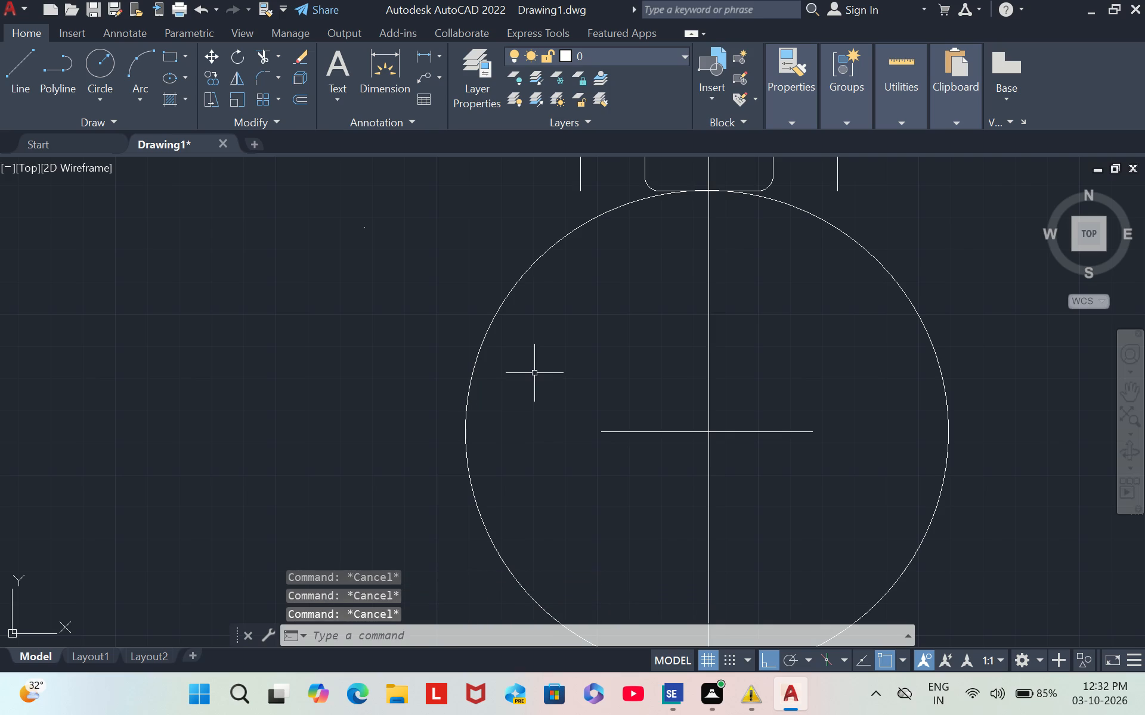
Extend the left outer vertical line down to the large lower circle.
{"action": "key", "text": "e"}
{"action": "key", "text": "x"}
{"action": "key", "text": "Return"}
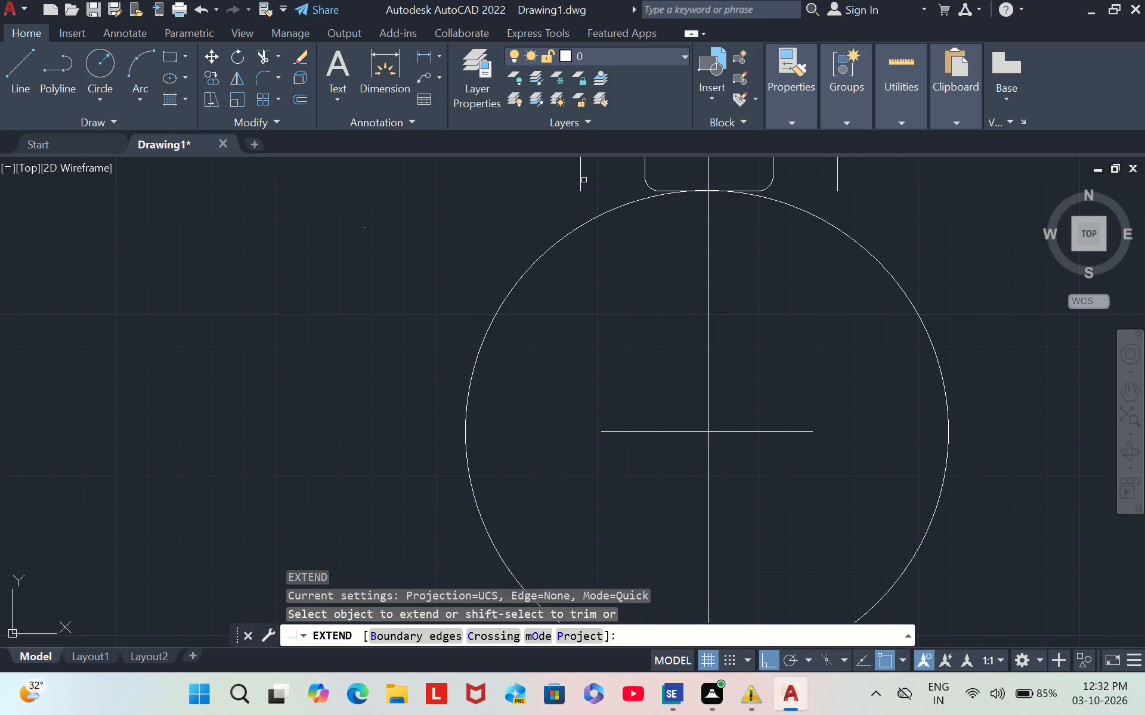
{"action": "left_click", "coordinate": [578, 181]}
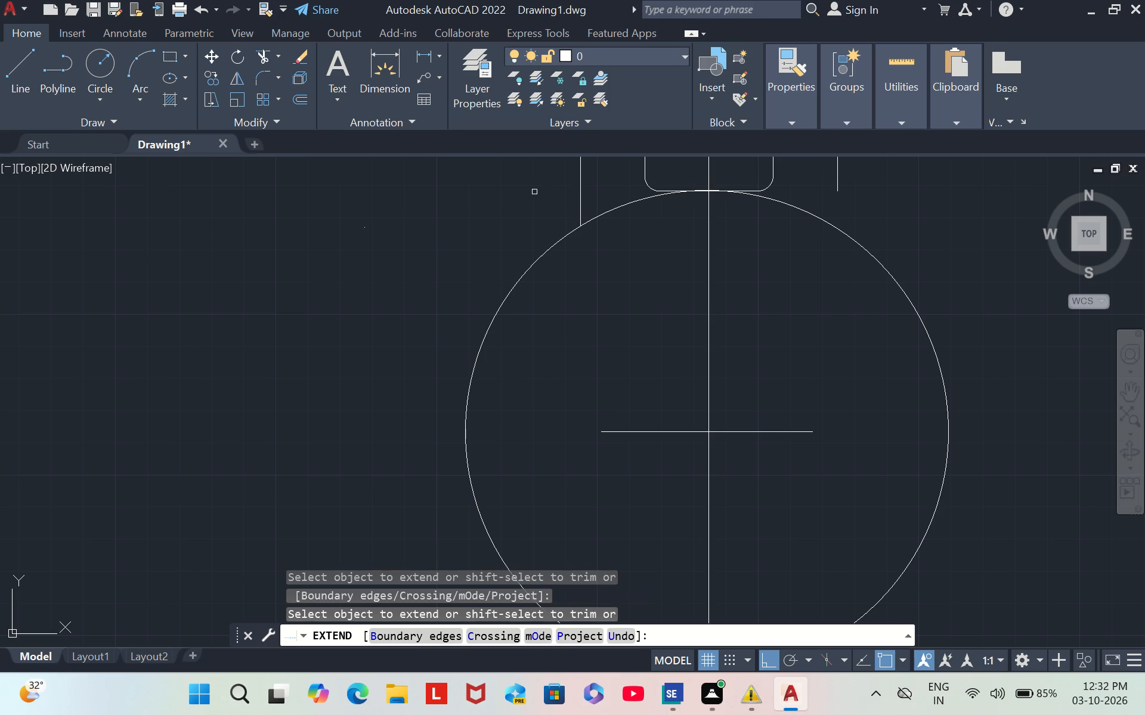
{"action": "key", "text": "Escape"}
{"action": "key", "text": "Escape"}
Extend the right outer vertical line down to the large lower circle.
{"action": "key", "text": "e"}
{"action": "key", "text": "x"}
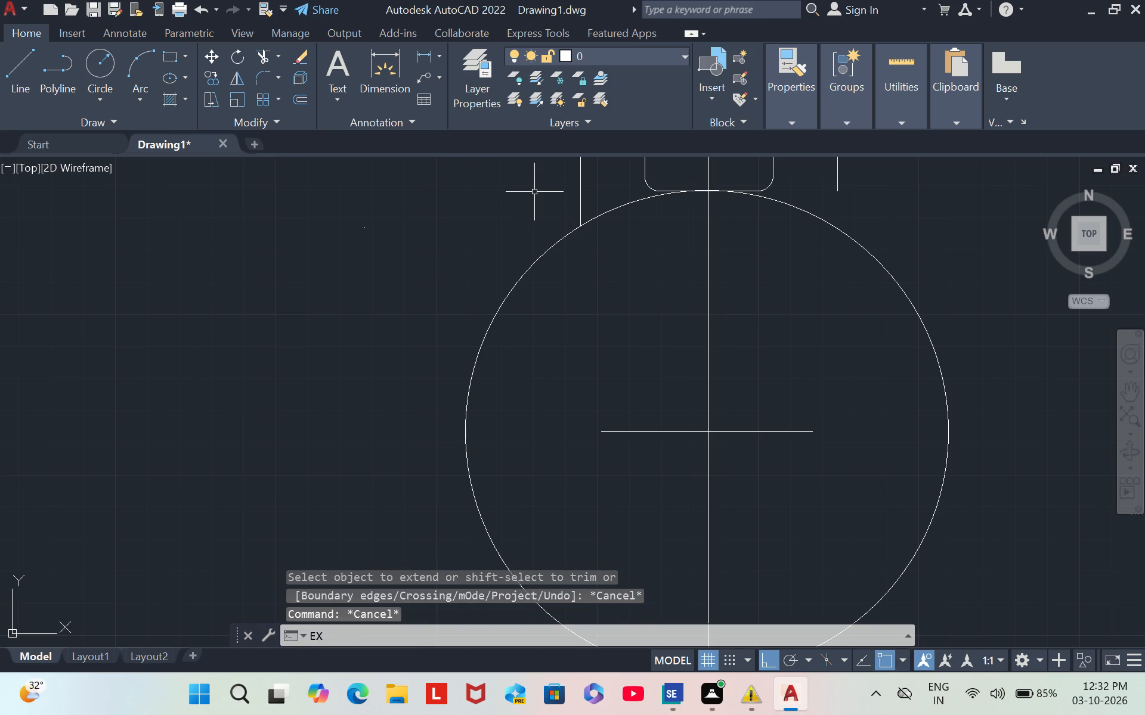
{"action": "key", "text": "Return"}
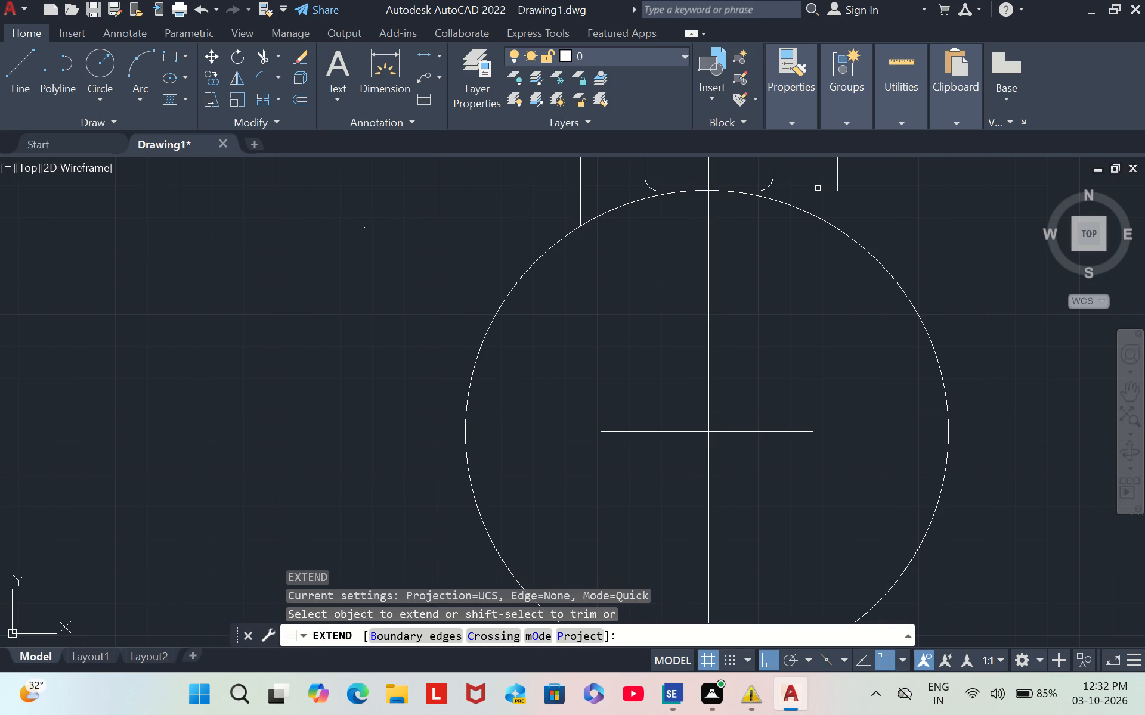
{"action": "left_click", "coordinate": [837, 178]}
{"action": "left_click", "coordinate": [838, 178]}
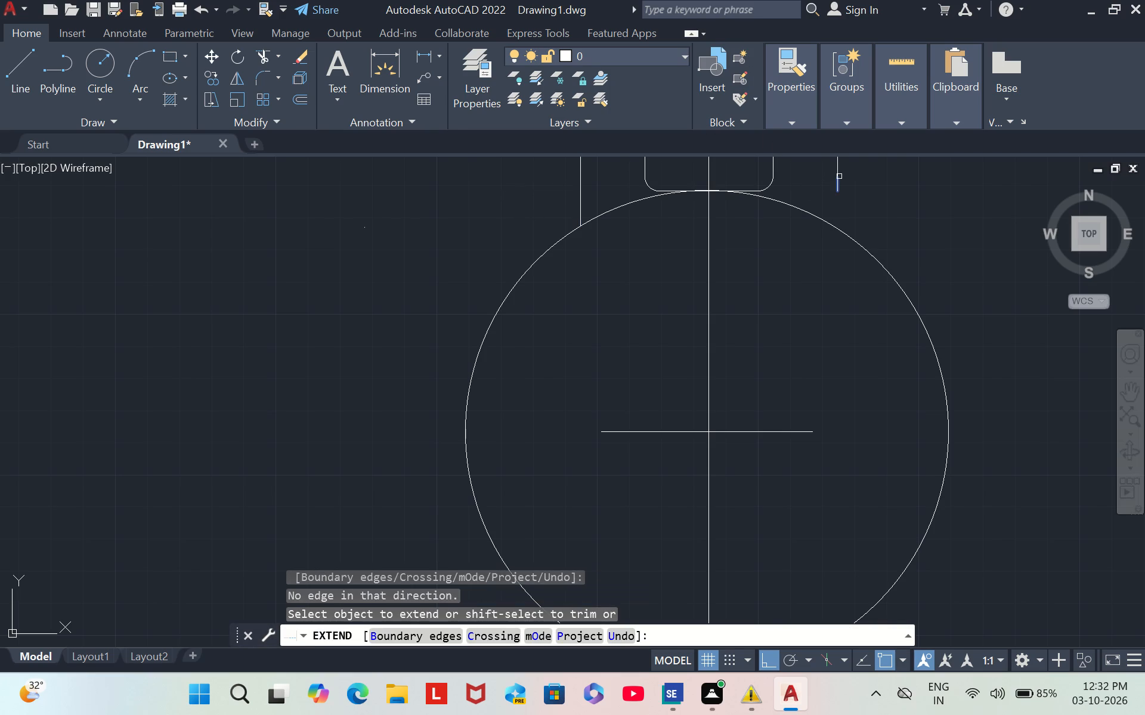
{"action": "left_click", "coordinate": [835, 190]}
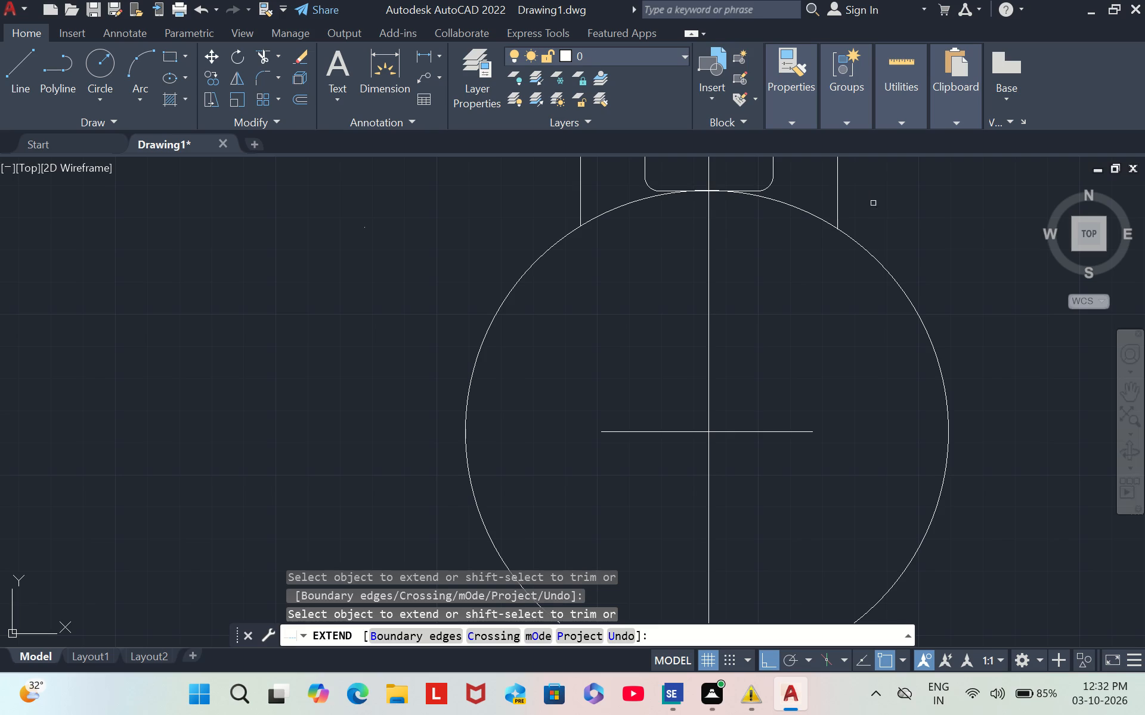
{"action": "key", "text": "Escape"}
{"action": "key", "text": "Escape"}
{"action": "key", "text": "Escape"}
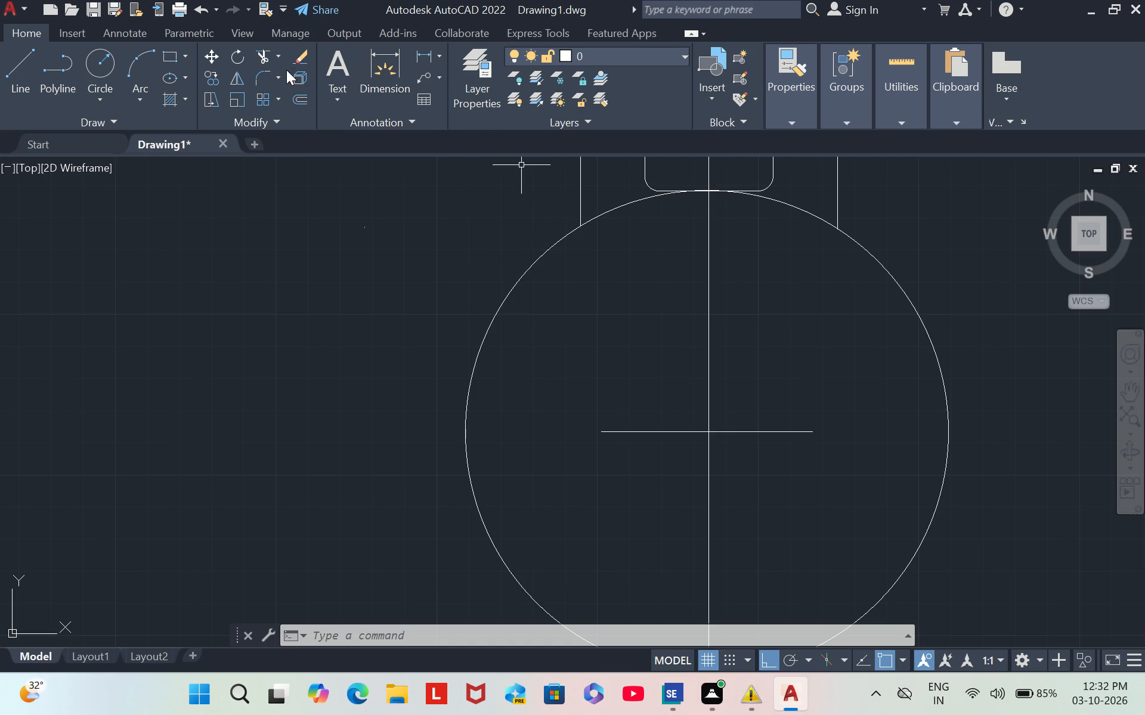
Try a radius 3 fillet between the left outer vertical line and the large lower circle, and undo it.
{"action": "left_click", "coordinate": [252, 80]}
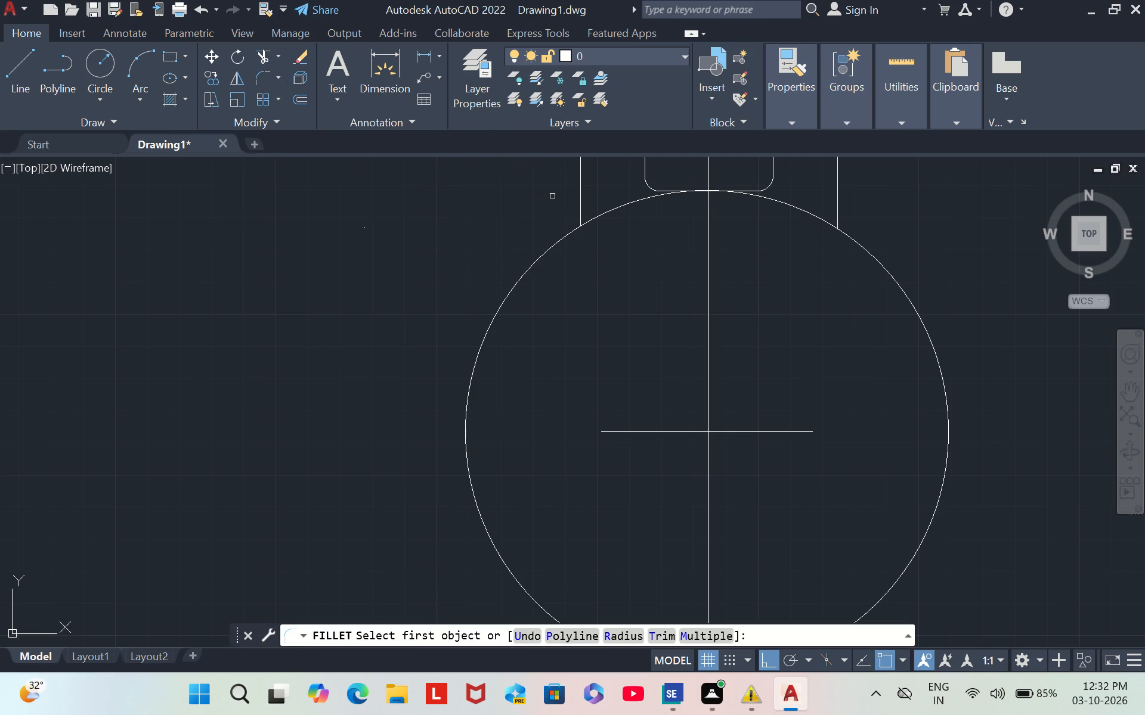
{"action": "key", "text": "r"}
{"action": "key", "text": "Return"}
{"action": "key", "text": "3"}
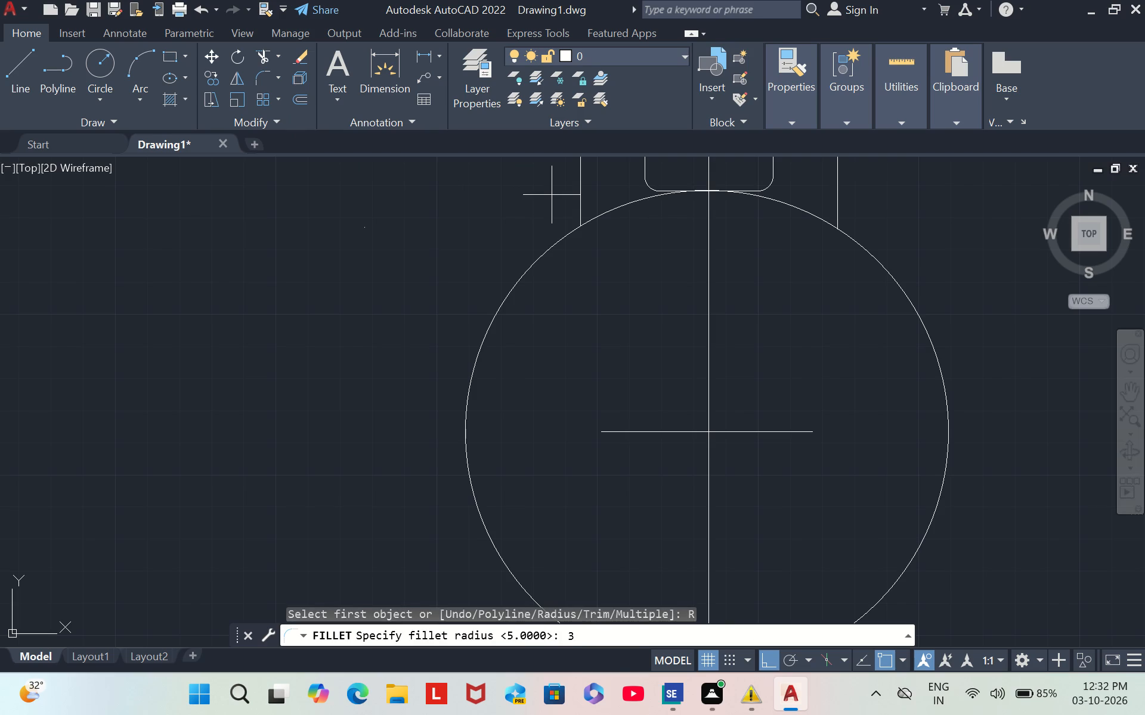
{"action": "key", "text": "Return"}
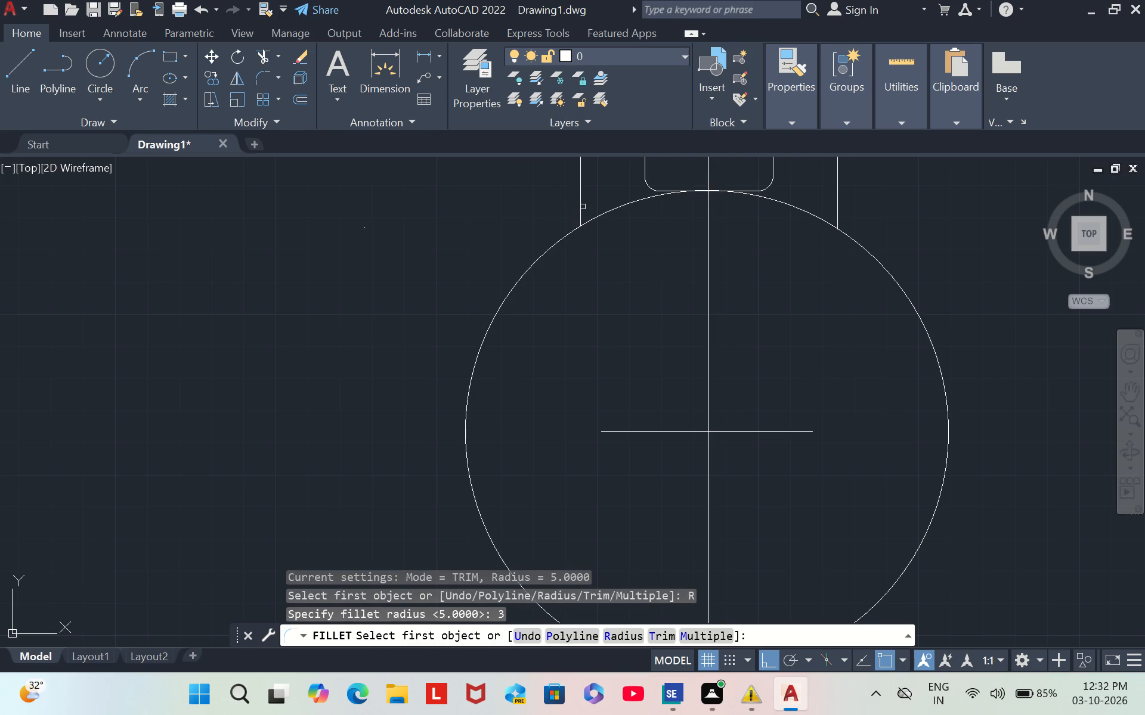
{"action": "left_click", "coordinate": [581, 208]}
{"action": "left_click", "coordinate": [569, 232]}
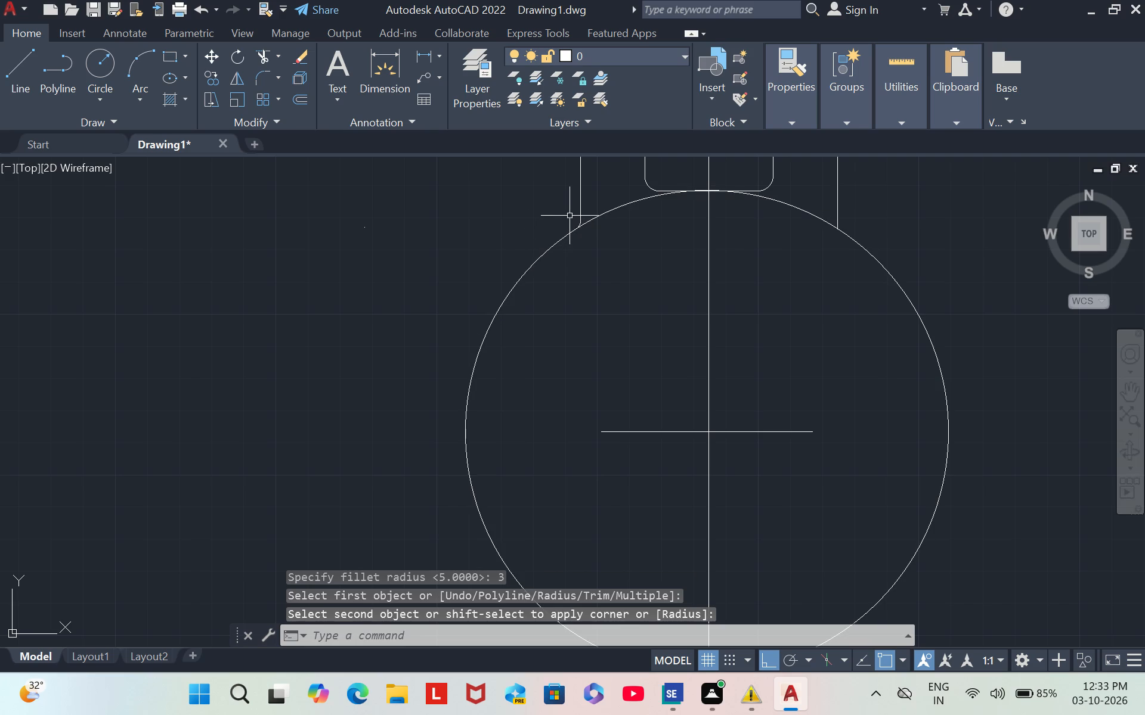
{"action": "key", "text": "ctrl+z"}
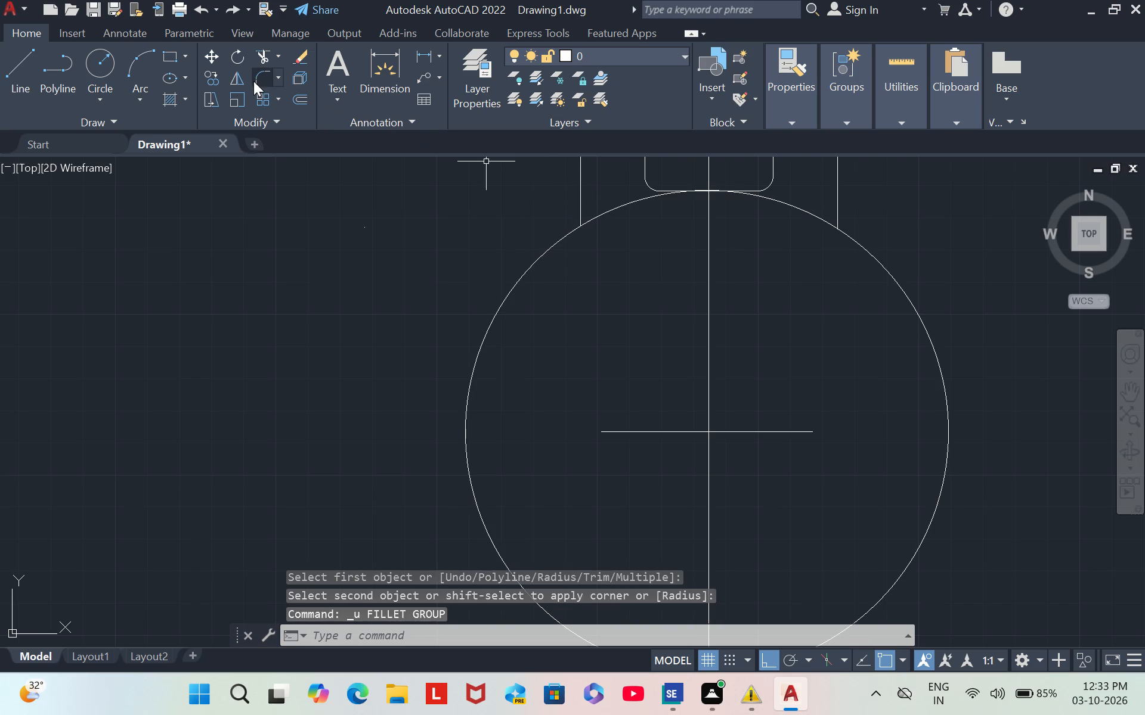
Fillet the junction of the left outer vertical line and the large lower circle with radius 10.
{"action": "left_click", "coordinate": [258, 77]}
{"action": "key", "text": "r"}
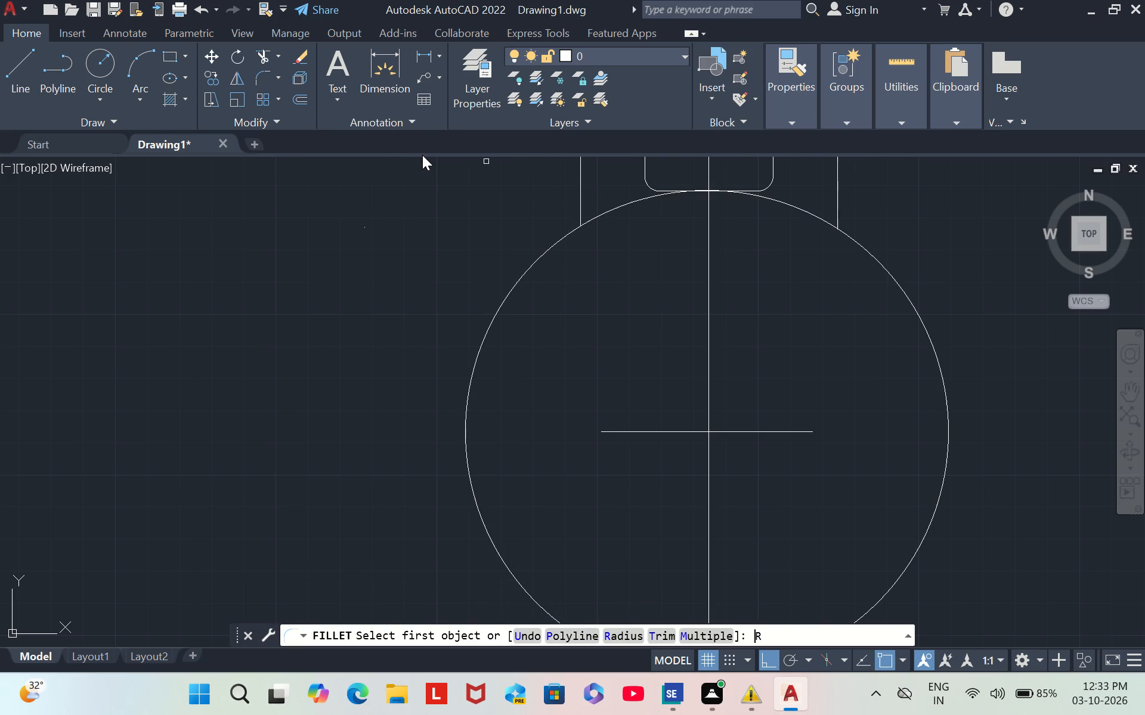
{"action": "key", "text": "Return"}
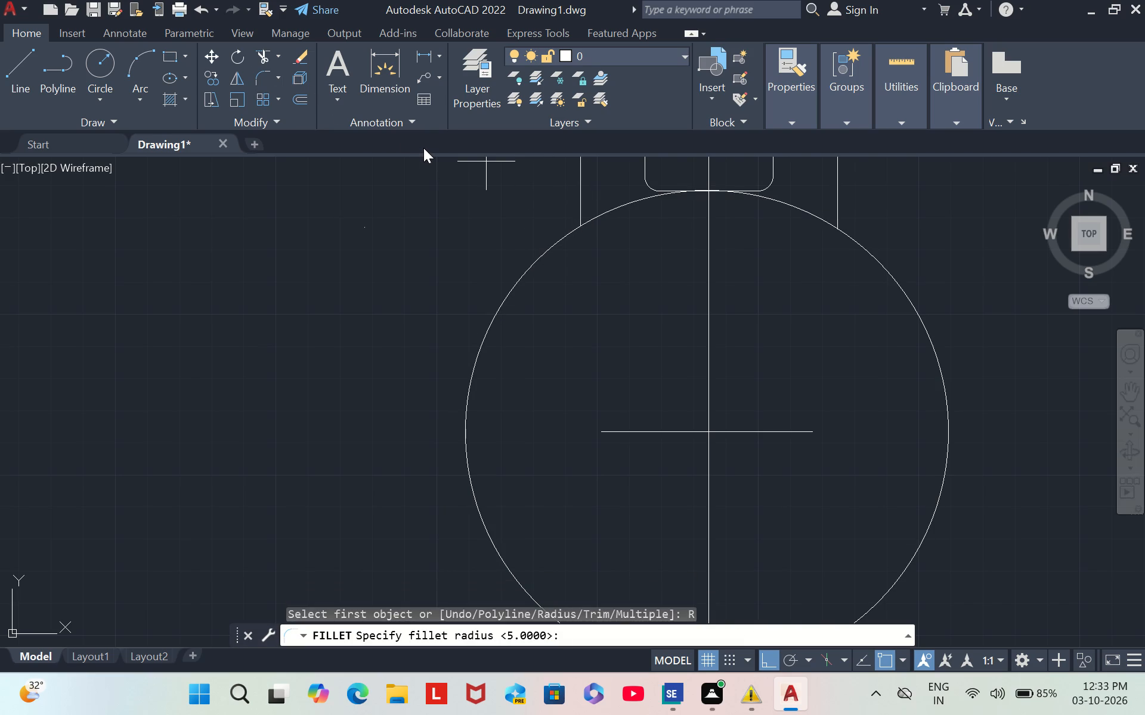
{"action": "key", "text": "1"}
{"action": "key", "text": "0"}
{"action": "key", "text": "Return"}
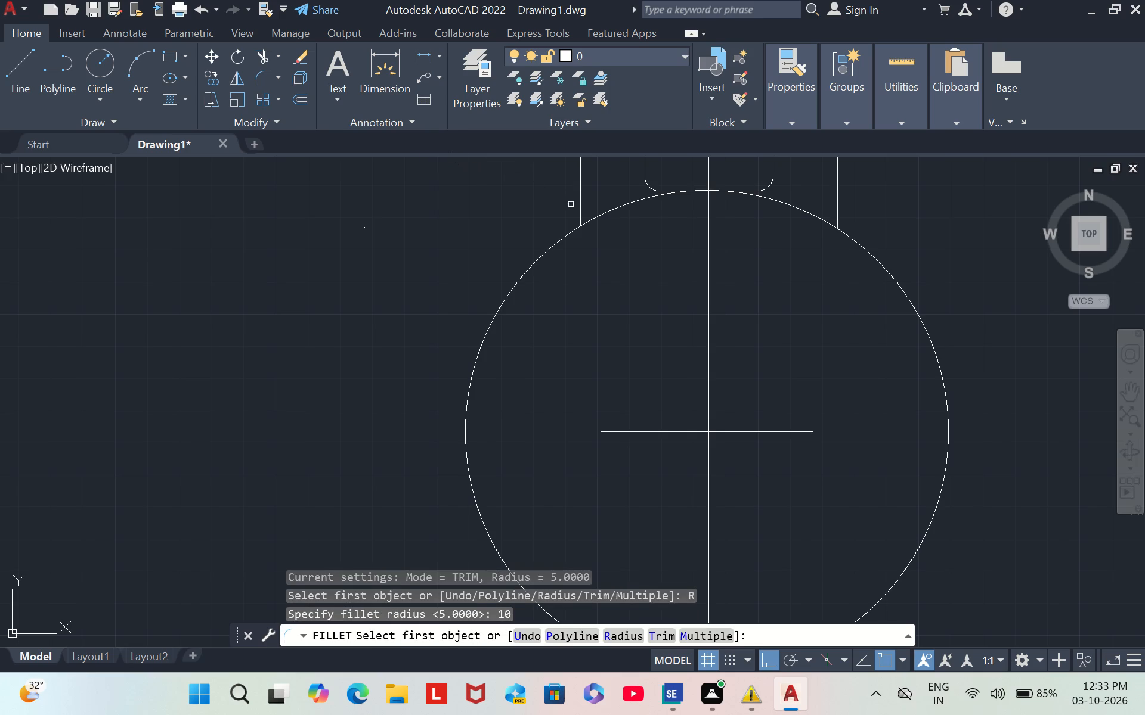
{"action": "left_click", "coordinate": [579, 197]}
{"action": "left_click", "coordinate": [554, 244]}
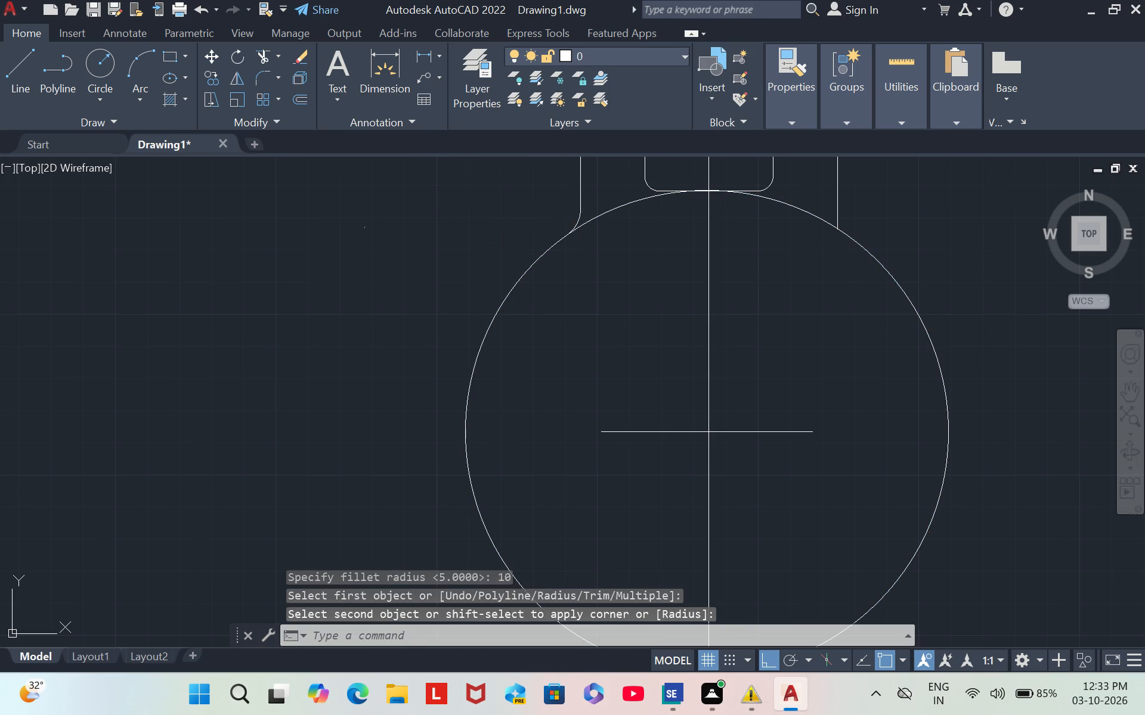
Fillet the junction of the right outer vertical line and the large lower circle with radius 10.
{"action": "left_click", "coordinate": [268, 82]}
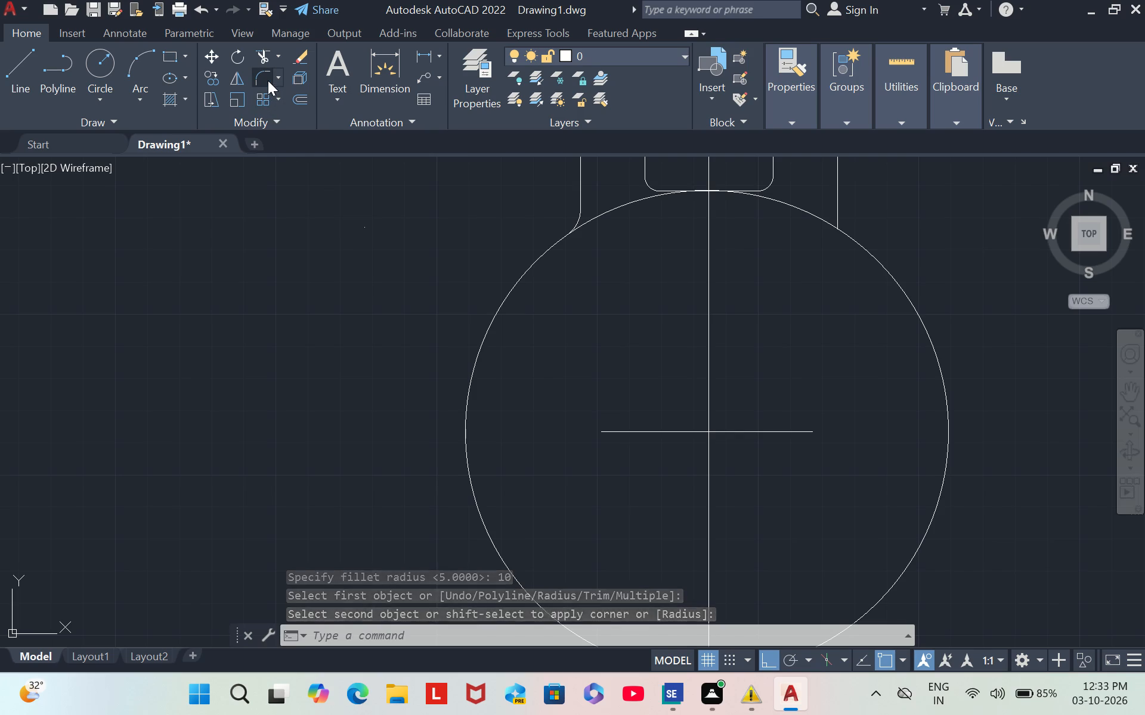
{"action": "key", "text": "r"}
{"action": "key", "text": "Return"}
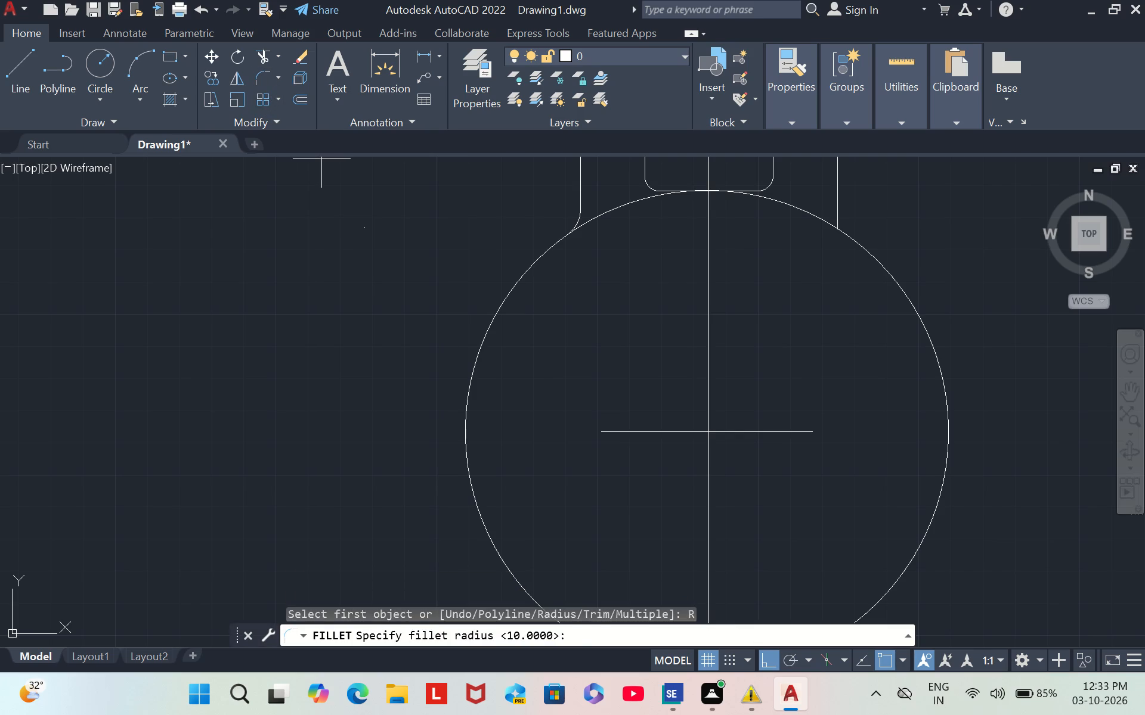
{"action": "key", "text": "1"}
{"action": "key", "text": "0"}
{"action": "key", "text": "Return"}
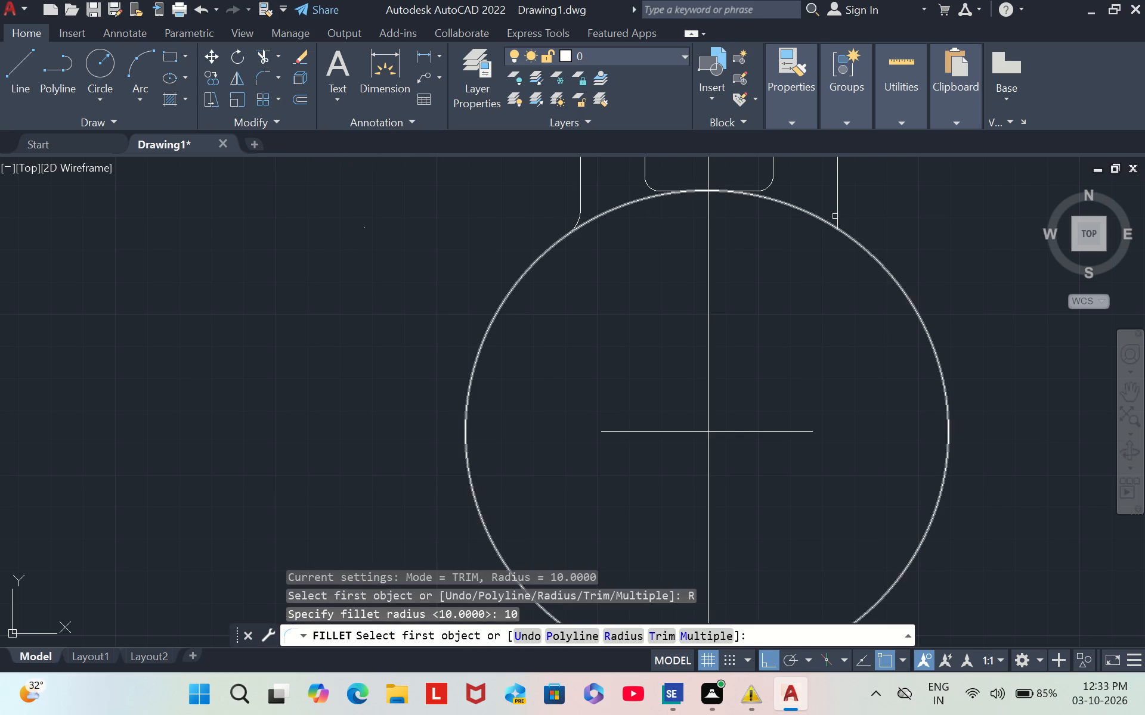
{"action": "left_click", "coordinate": [835, 210]}
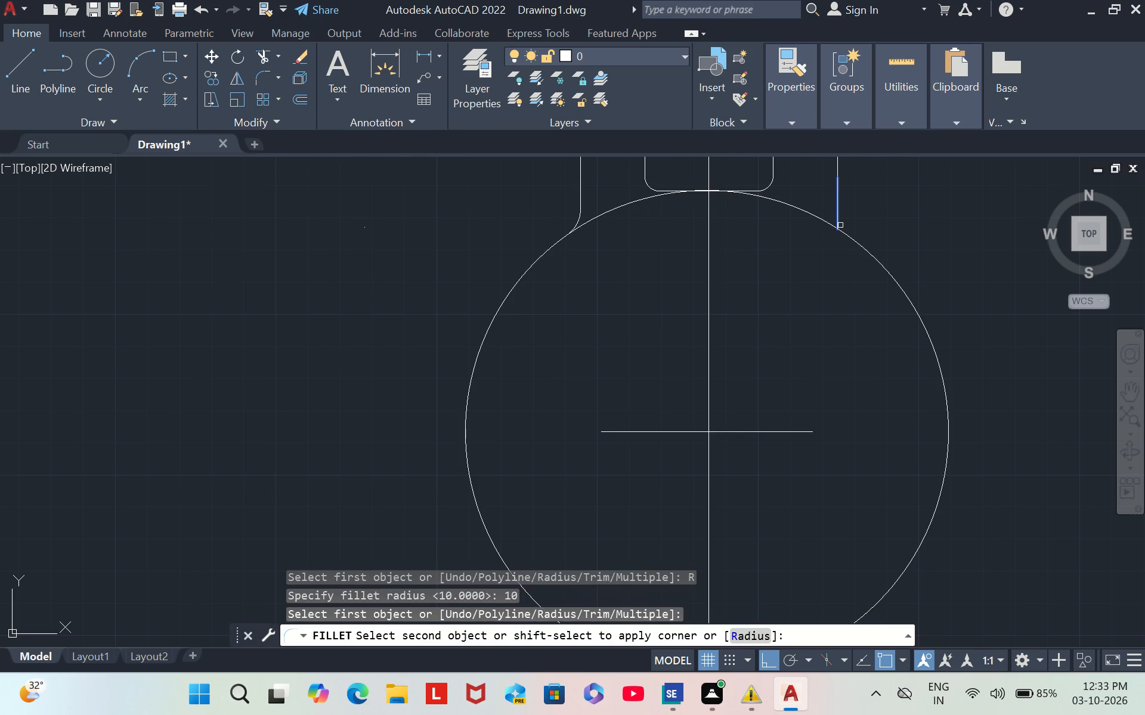
{"action": "left_click", "coordinate": [850, 241]}
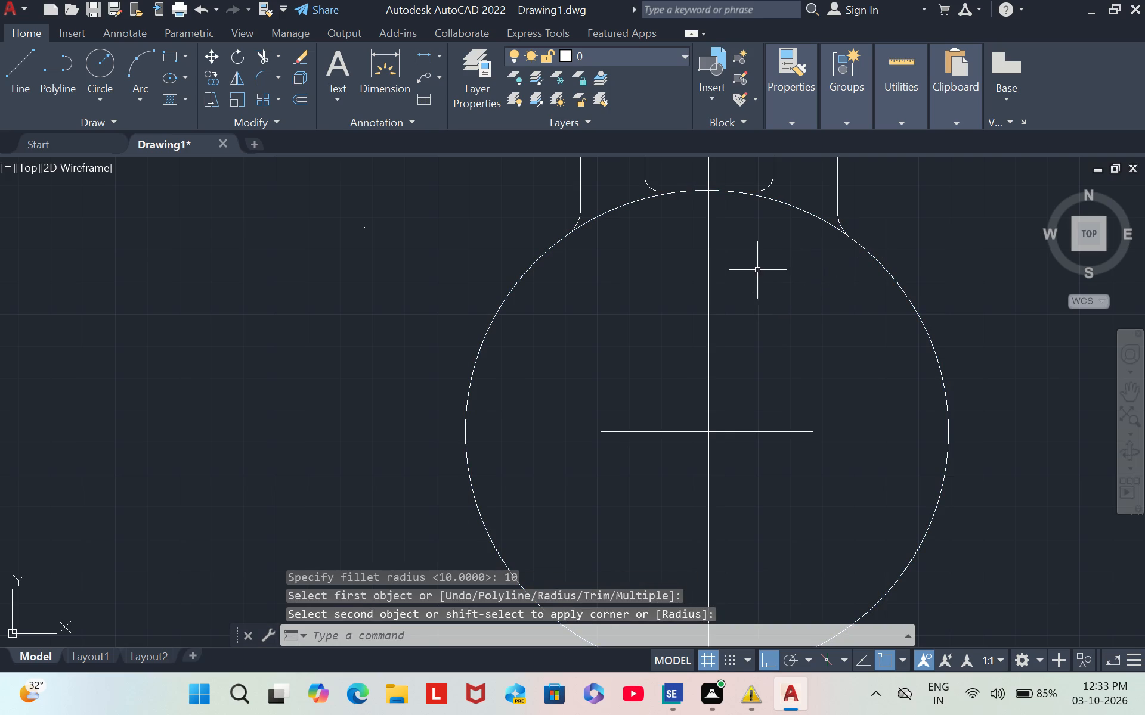
Examine up close where the top of the large lower circle meets the base outline's bottom edge.
{"action": "scroll", "coordinate": [757, 269], "scroll_direction": "up", "scroll_amount": 2}
{"action": "scroll", "coordinate": [757, 269], "scroll_direction": "down", "scroll_amount": 2}
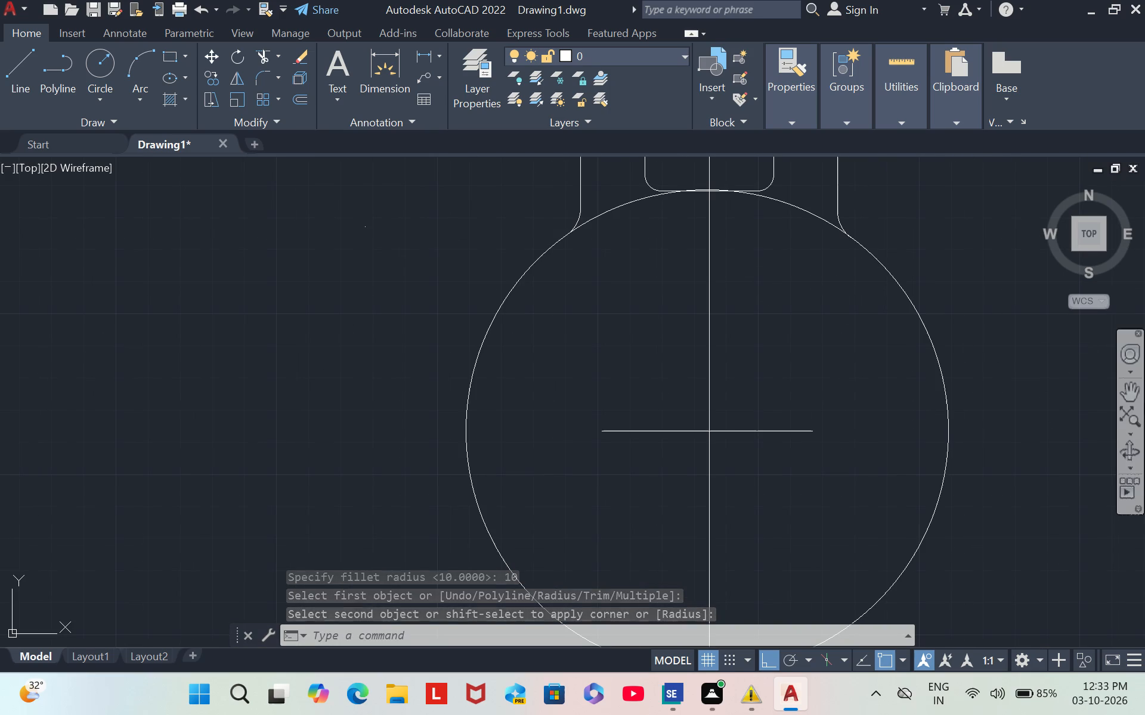
{"action": "left_click", "coordinate": [1128, 388]}
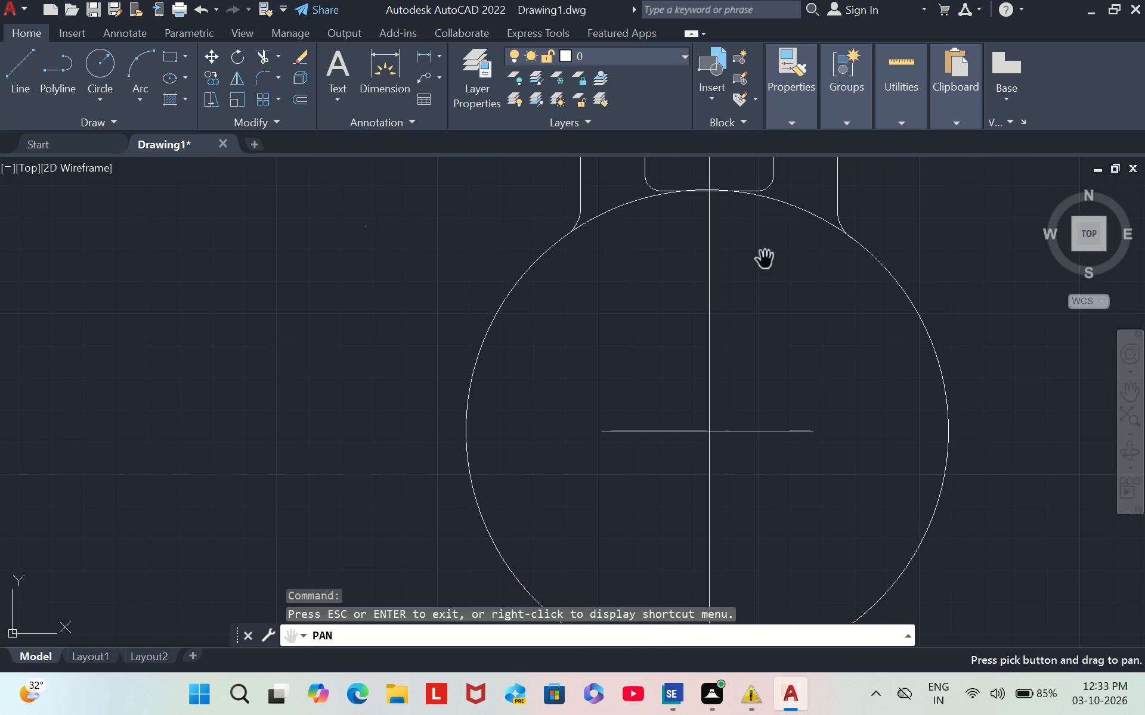
{"action": "left_click_drag", "start_coordinate": [765, 259], "coordinate": [694, 372]}
{"action": "scroll", "coordinate": [698, 354], "scroll_direction": "up", "scroll_amount": 2}
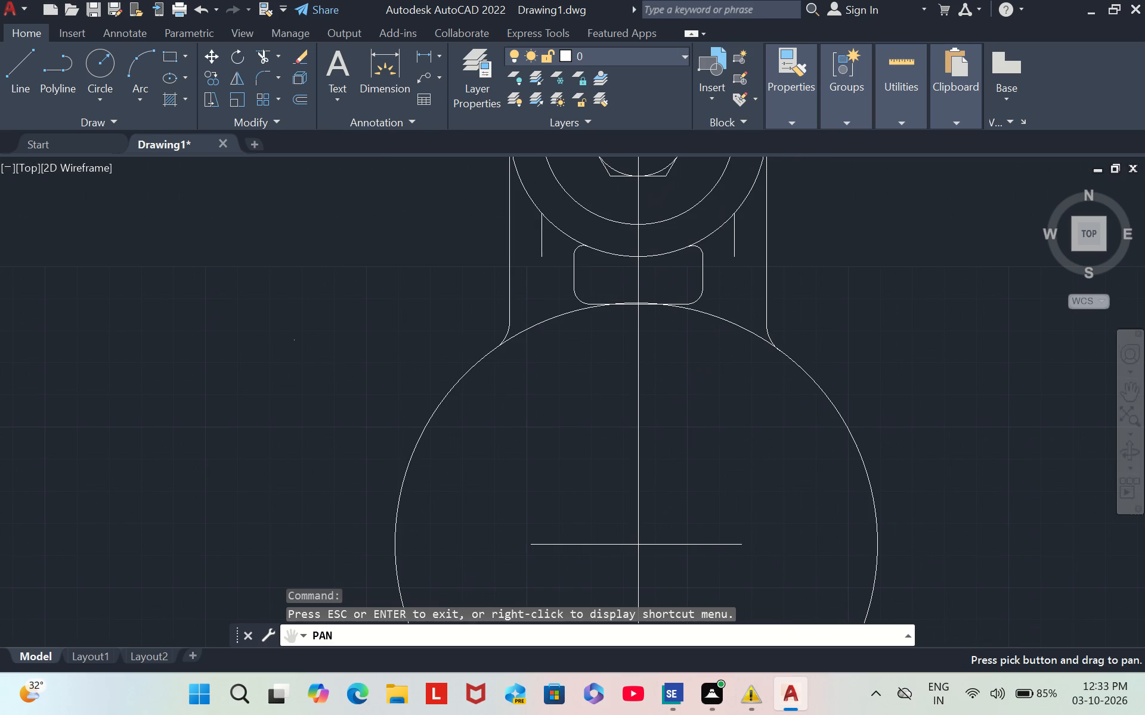
{"action": "scroll", "coordinate": [698, 354], "scroll_direction": "up", "scroll_amount": 1}
{"action": "scroll", "coordinate": [692, 359], "scroll_direction": "down", "scroll_amount": 1}
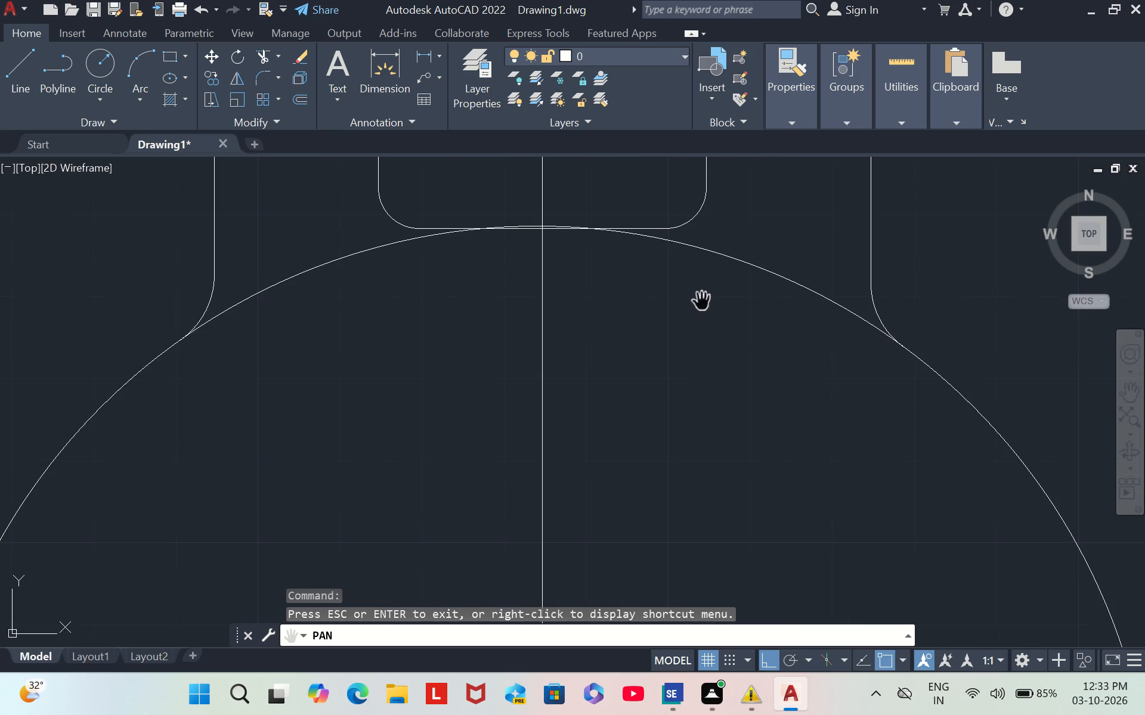
{"action": "scroll", "coordinate": [642, 212], "scroll_direction": "down", "scroll_amount": 1}
{"action": "scroll", "coordinate": [642, 212], "scroll_direction": "up", "scroll_amount": 5}
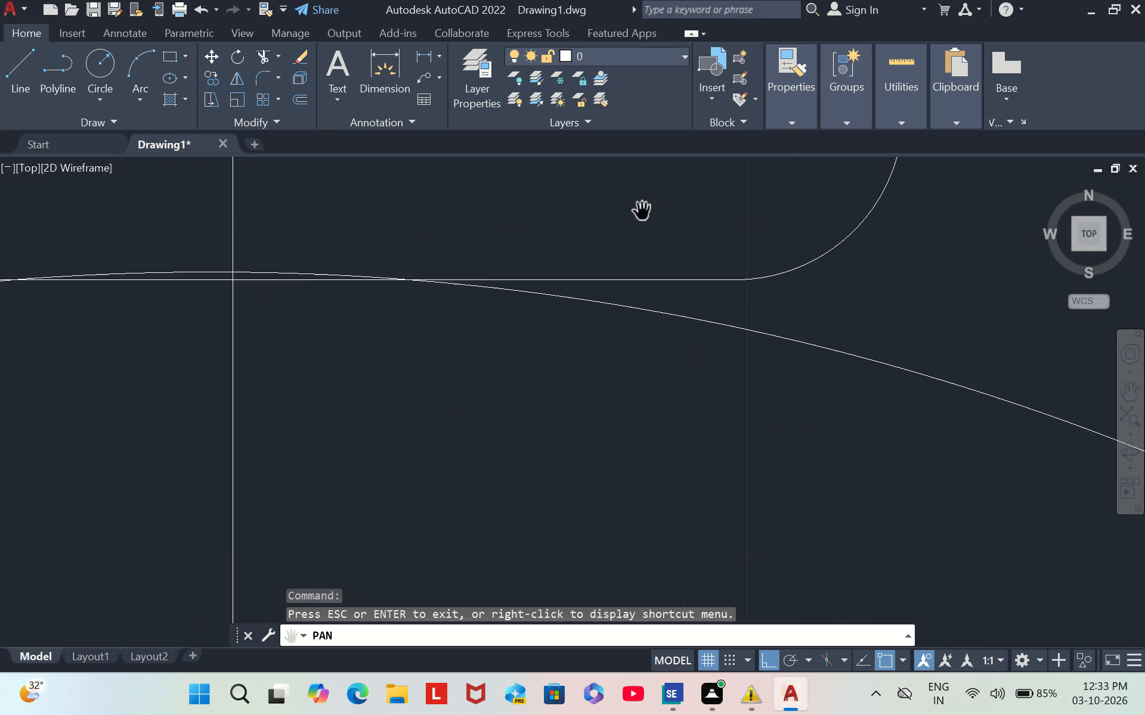
{"action": "scroll", "coordinate": [645, 205], "scroll_direction": "down", "scroll_amount": 1}
{"action": "key", "text": "Escape"}
{"action": "key", "text": "Escape"}
{"action": "key", "text": "Escape"}
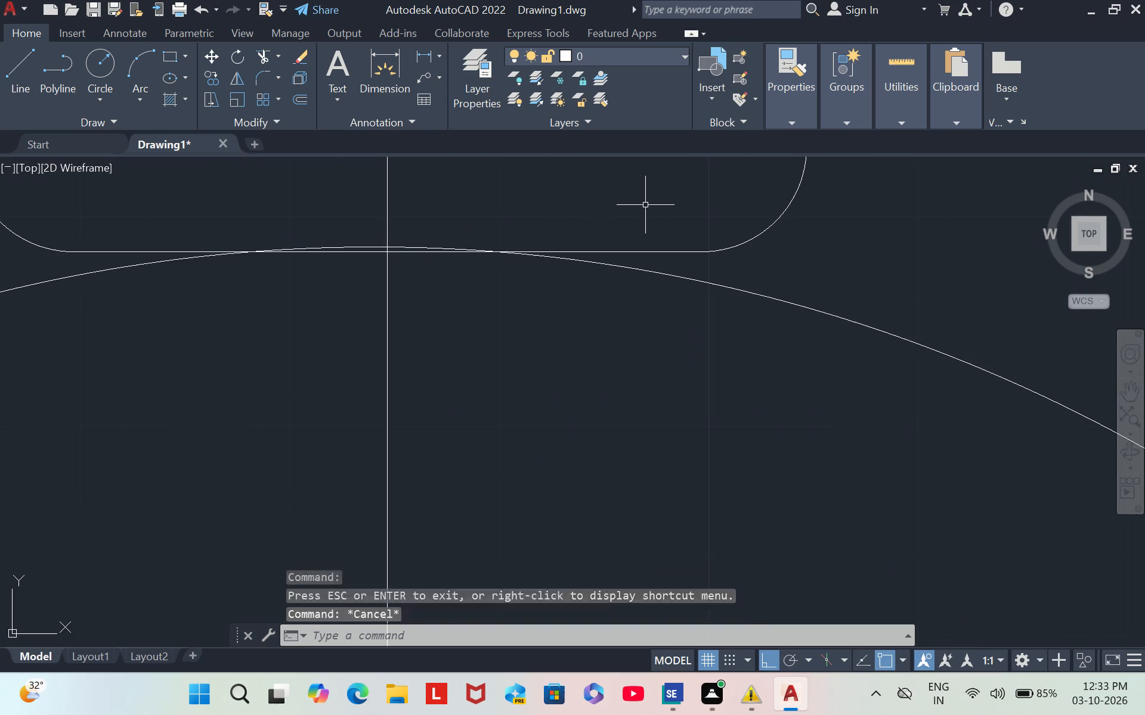
{"action": "key", "text": "Escape"}
{"action": "key", "text": "Escape"}
{"action": "key", "text": "Escape"}
{"action": "key", "text": "Escape"}
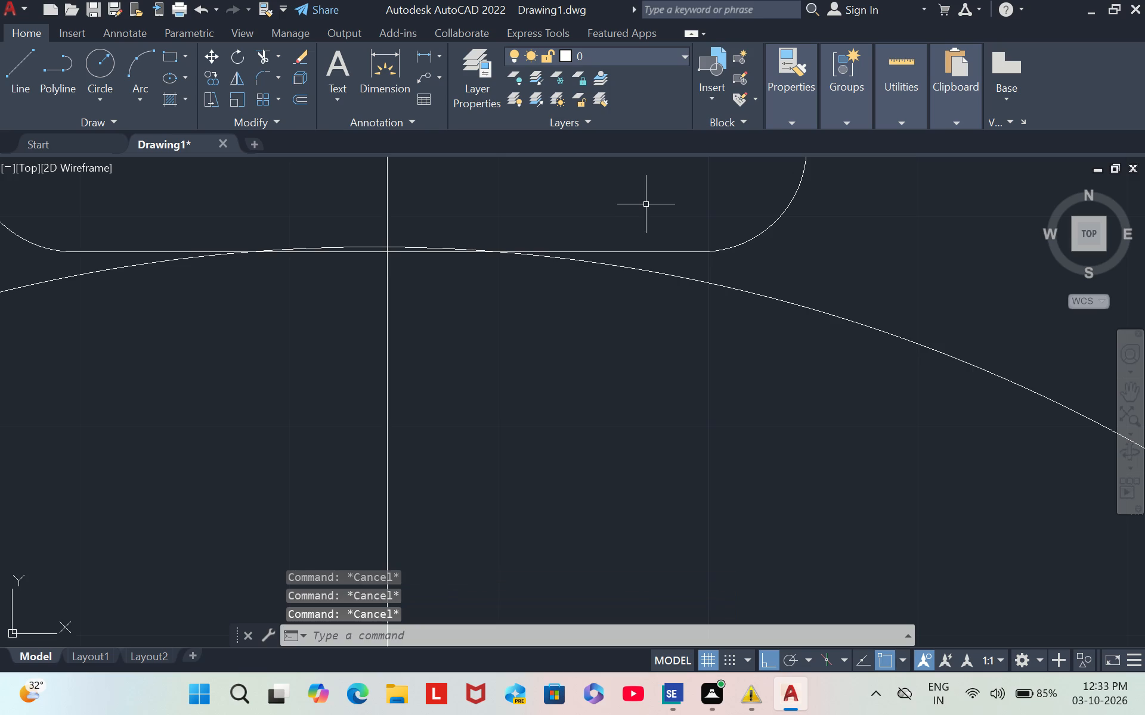
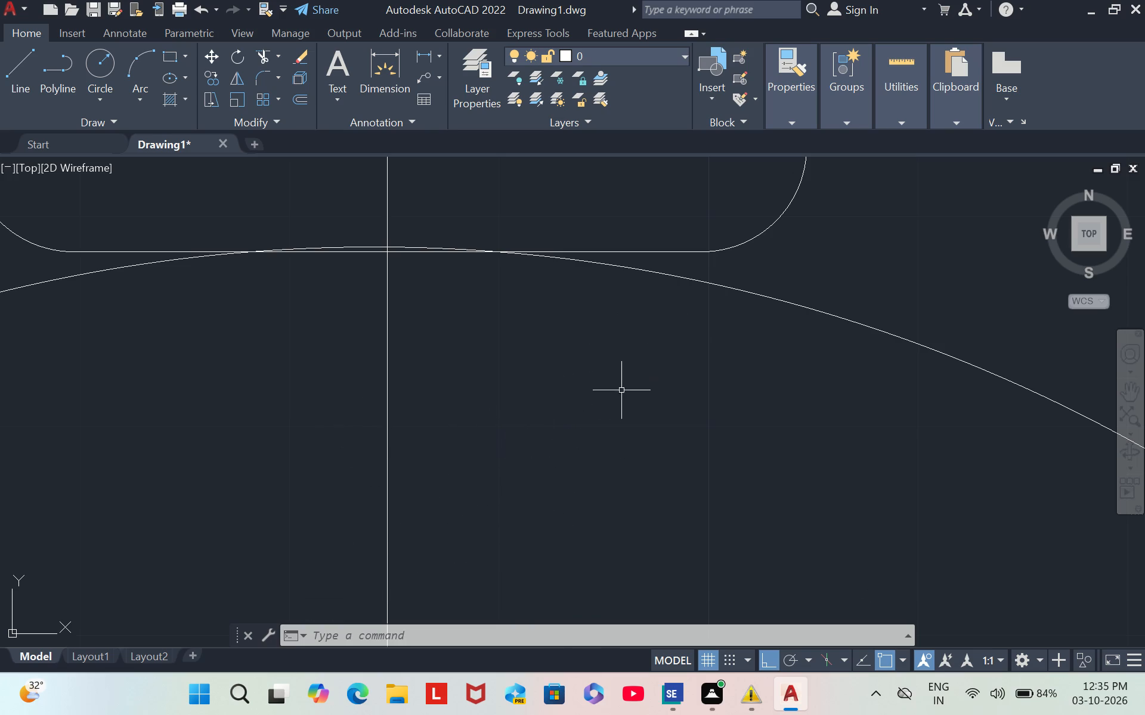
Examine where the large lower circle's top arc crosses the base outline's bottom edge near the vertical centre line.
{"action": "scroll", "coordinate": [580, 372], "scroll_direction": "up", "scroll_amount": 1}
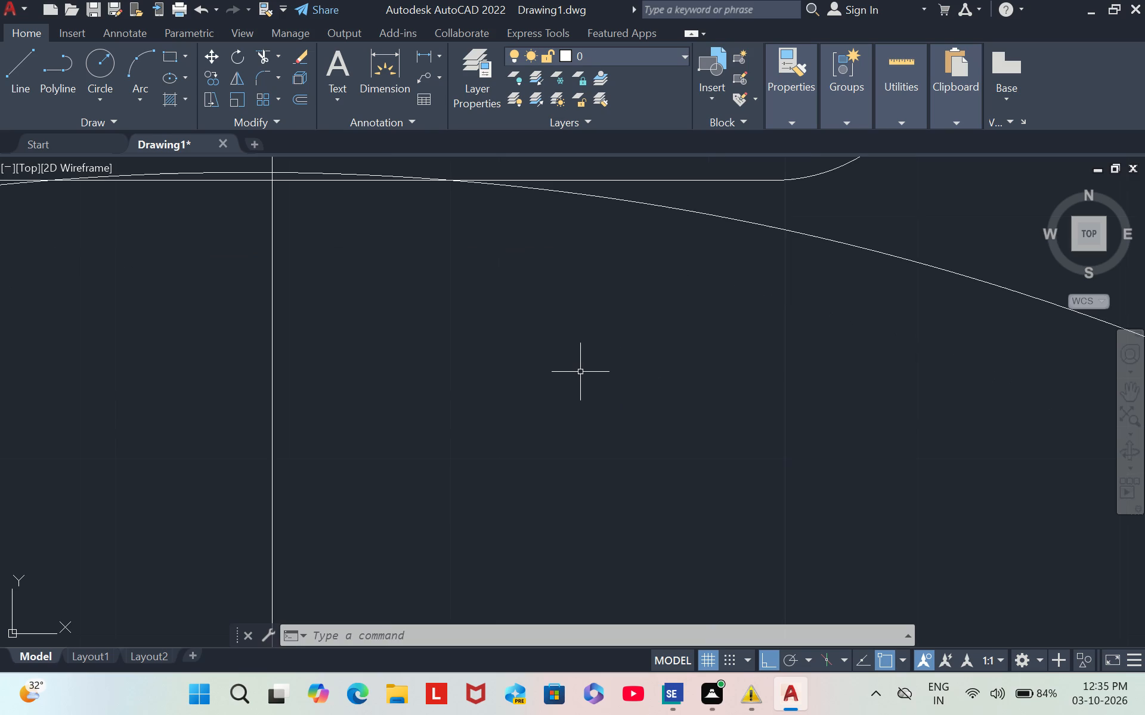
{"action": "scroll", "coordinate": [580, 372], "scroll_direction": "down", "scroll_amount": 1}
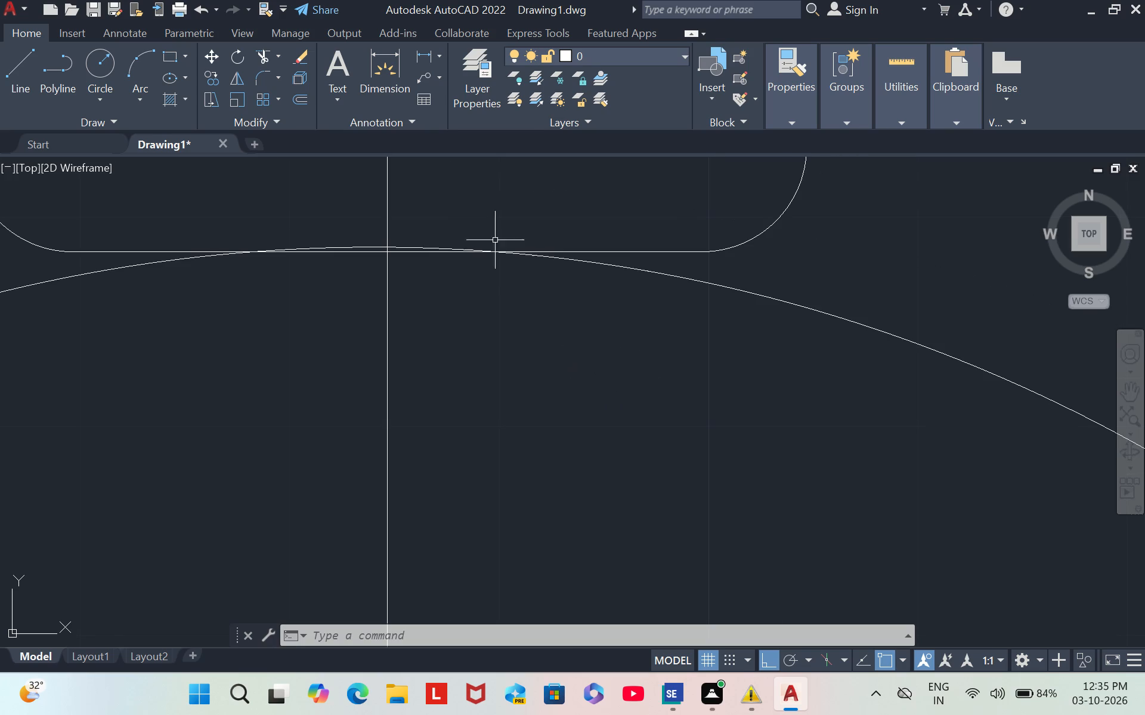
{"action": "scroll", "coordinate": [330, 200], "scroll_direction": "up", "scroll_amount": 1}
{"action": "scroll", "coordinate": [330, 200], "scroll_direction": "down", "scroll_amount": 1}
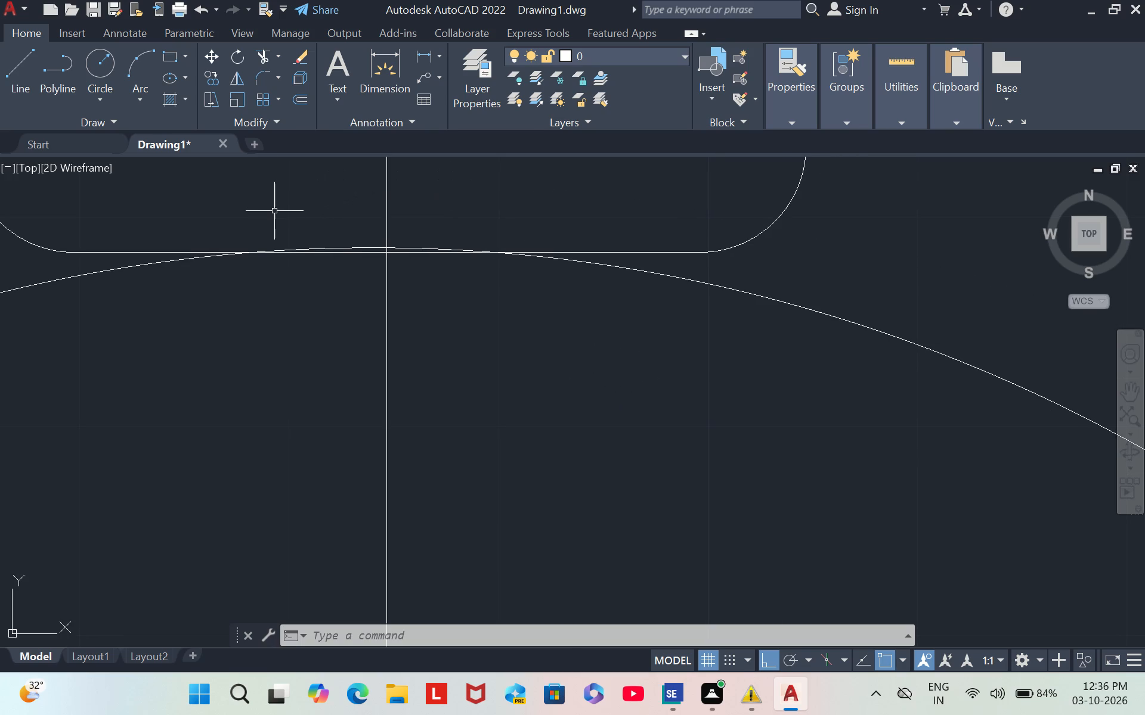
{"action": "scroll", "coordinate": [274, 211], "scroll_direction": "up", "scroll_amount": 3}
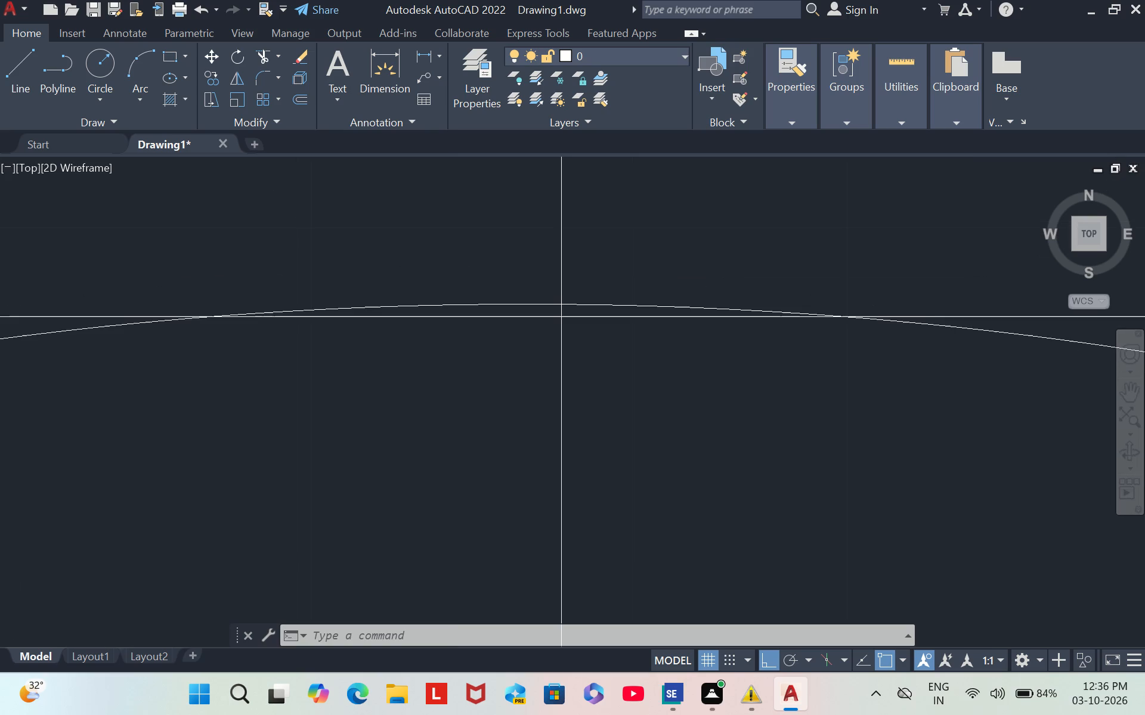
{"action": "scroll", "coordinate": [273, 211], "scroll_direction": "down", "scroll_amount": 2}
{"action": "scroll", "coordinate": [273, 211], "scroll_direction": "up", "scroll_amount": 1}
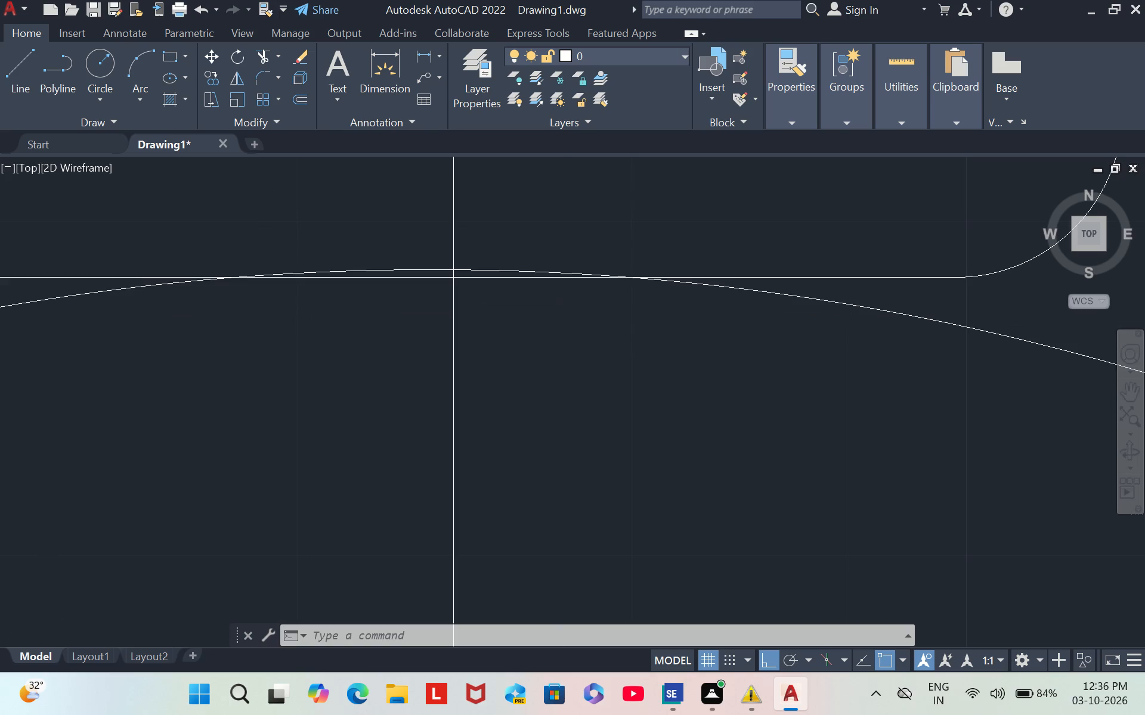
{"action": "scroll", "coordinate": [273, 211], "scroll_direction": "down", "scroll_amount": 1}
{"action": "scroll", "coordinate": [469, 272], "scroll_direction": "up", "scroll_amount": 1}
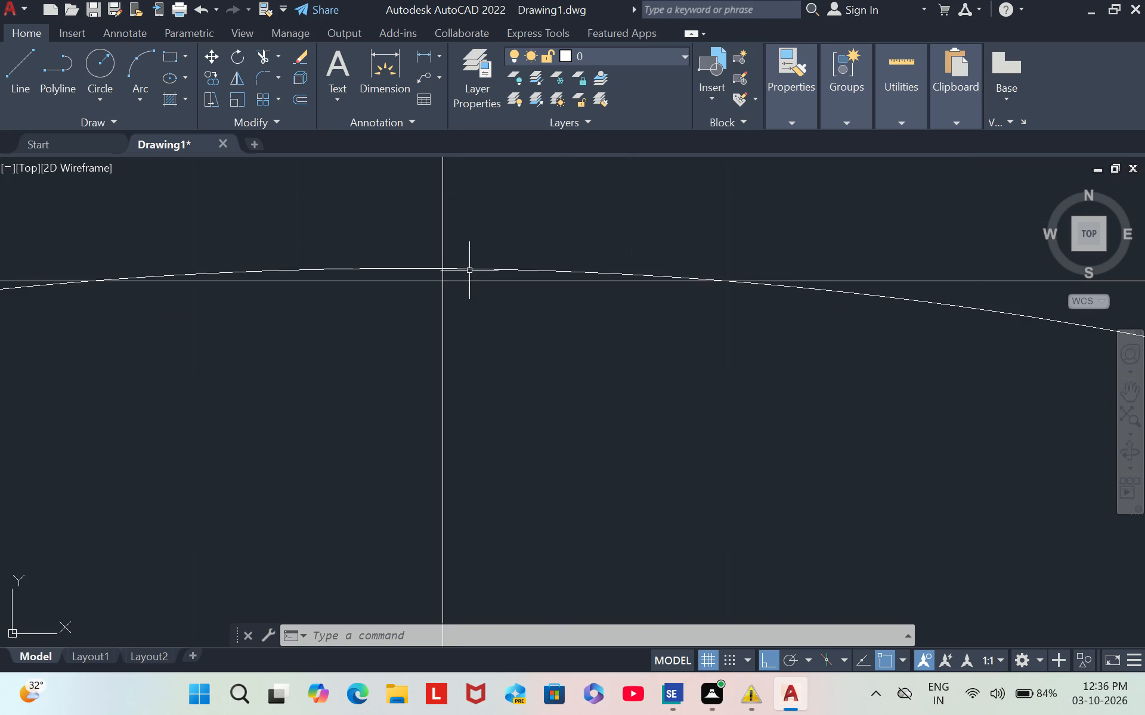
{"action": "scroll", "coordinate": [469, 271], "scroll_direction": "up", "scroll_amount": 1}
{"action": "scroll", "coordinate": [483, 248], "scroll_direction": "down", "scroll_amount": 2}
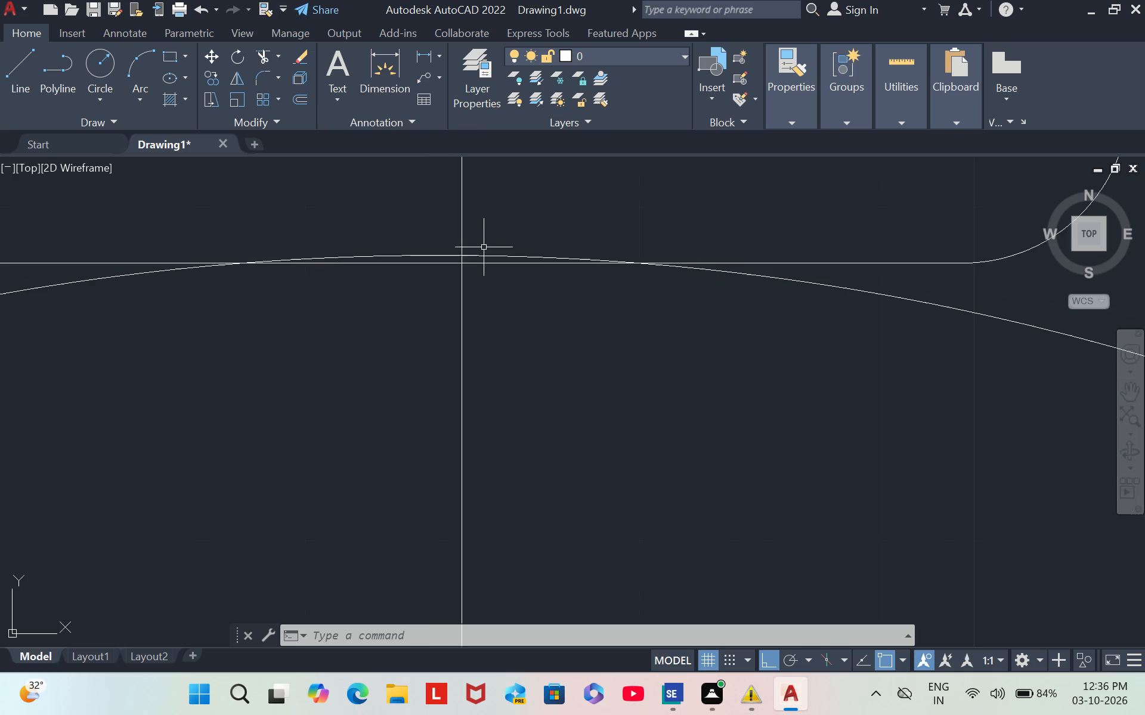
{"action": "scroll", "coordinate": [484, 247], "scroll_direction": "down", "scroll_amount": 2}
{"action": "scroll", "coordinate": [484, 245], "scroll_direction": "up", "scroll_amount": 2}
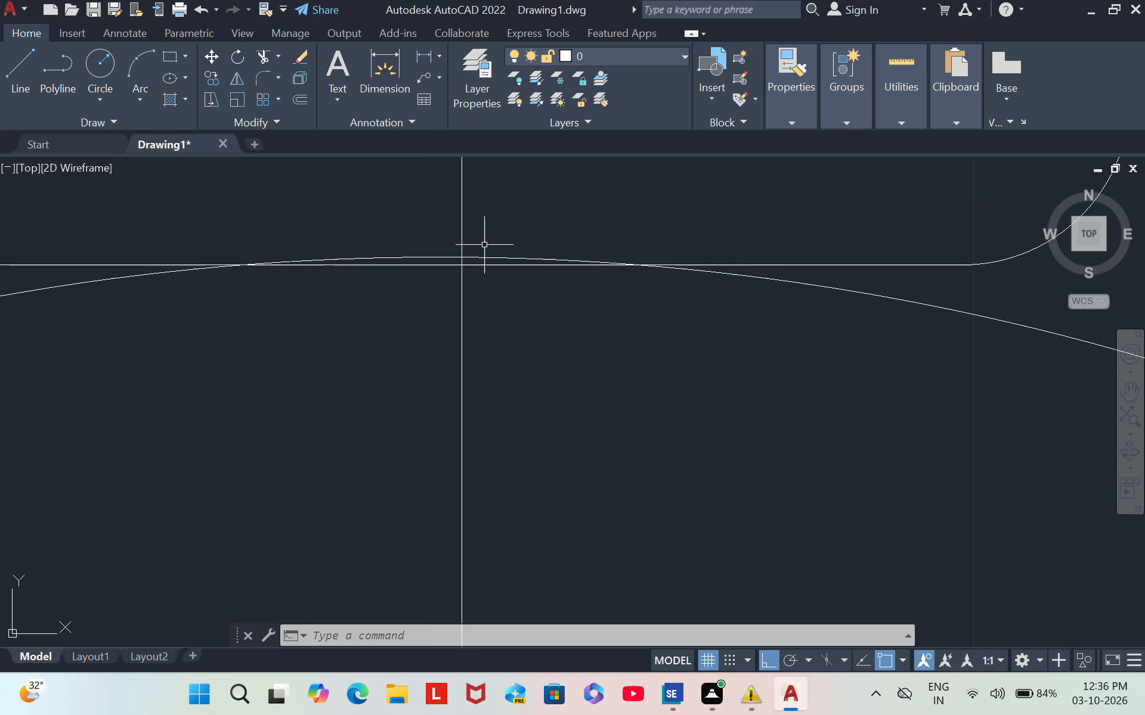
{"action": "scroll", "coordinate": [484, 245], "scroll_direction": "down", "scroll_amount": 1}
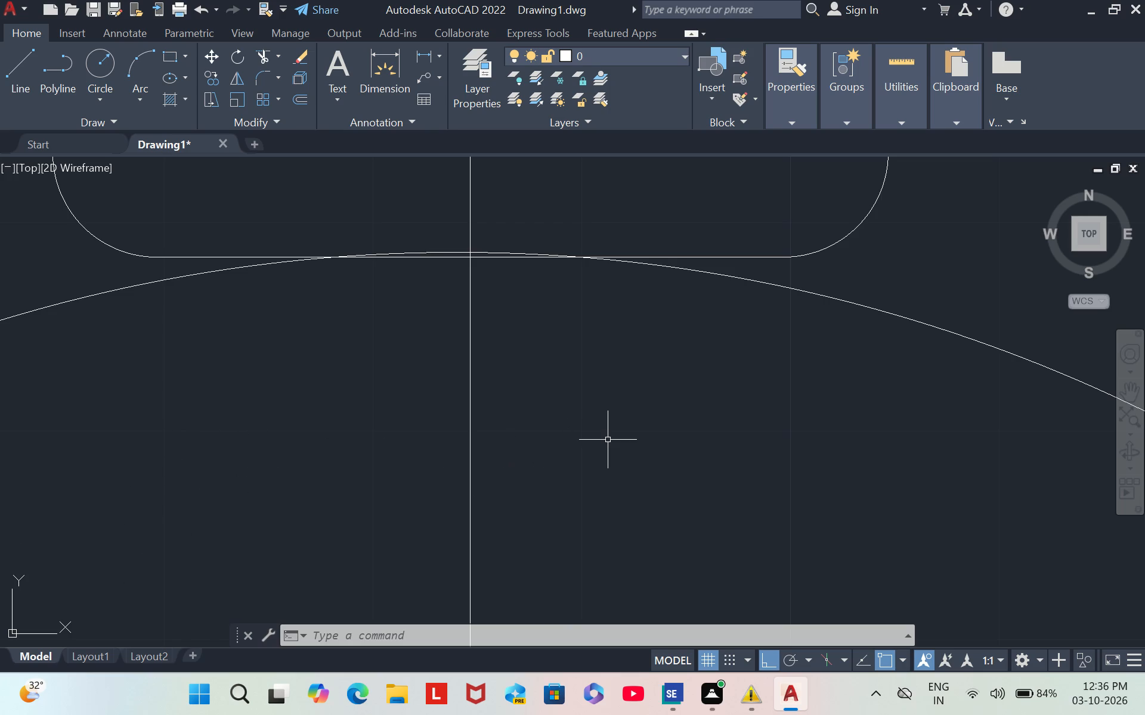
Trim both pieces of the large lower circle's arc that protrude above the base outline's bottom edge, on either side of the centre line.
{"action": "type", "text": "TR"}
{"action": "key", "text": "Return"}
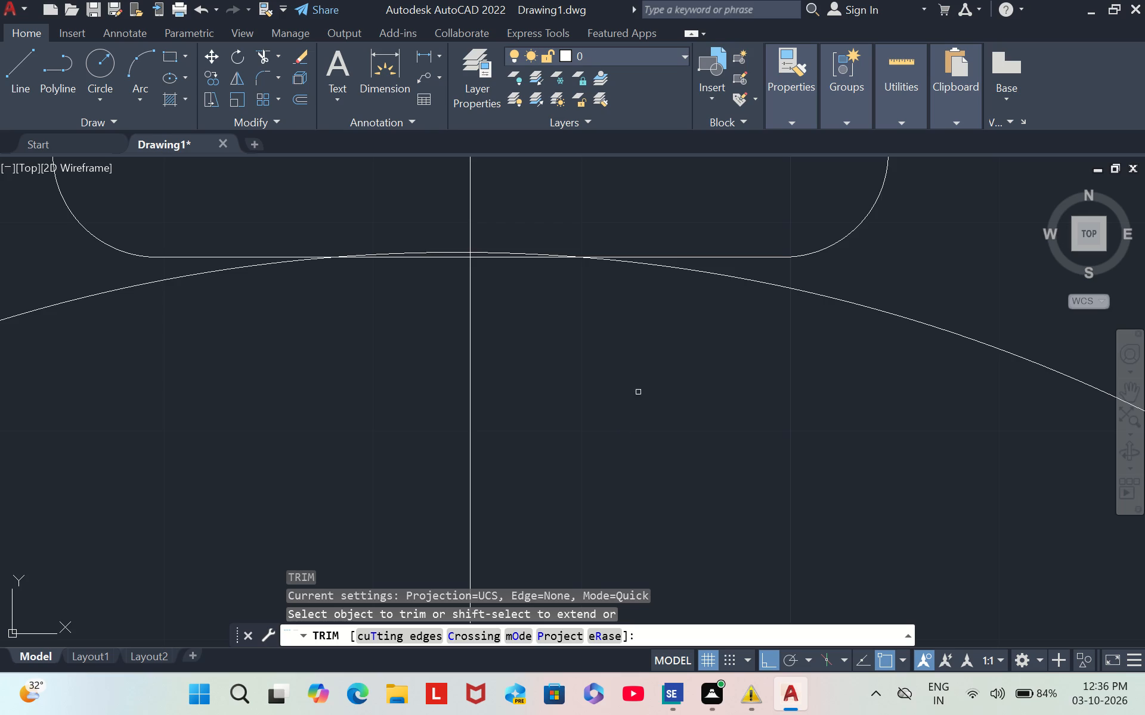
{"action": "left_click", "coordinate": [447, 253]}
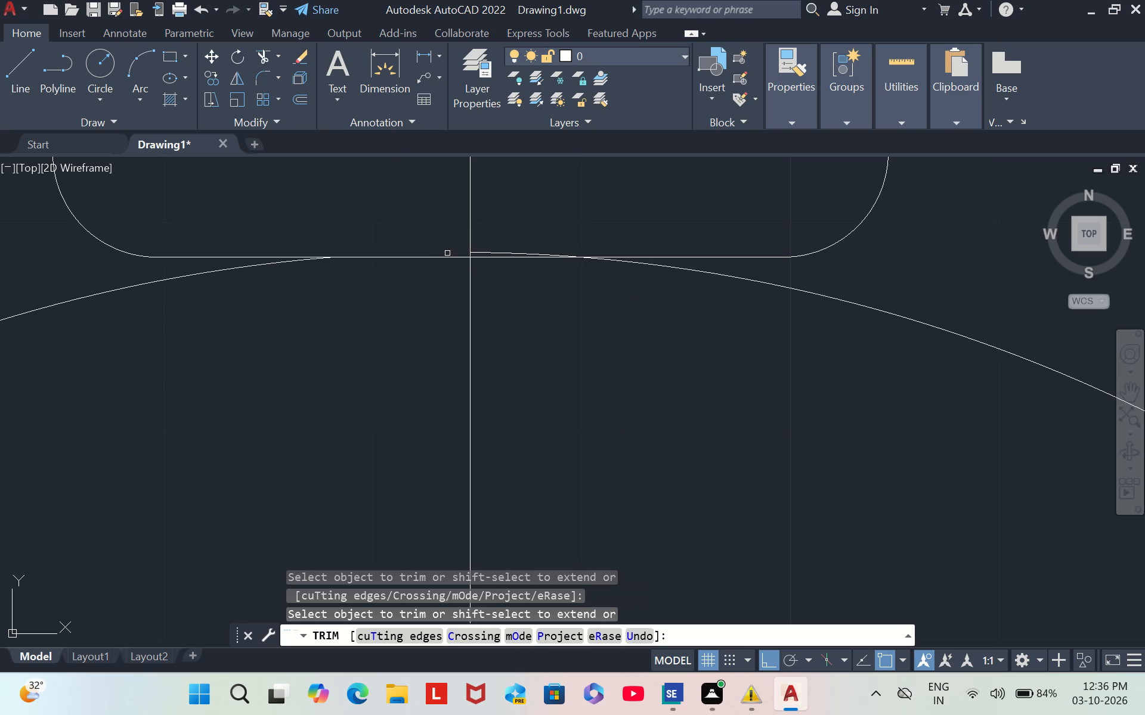
{"action": "left_click", "coordinate": [491, 252]}
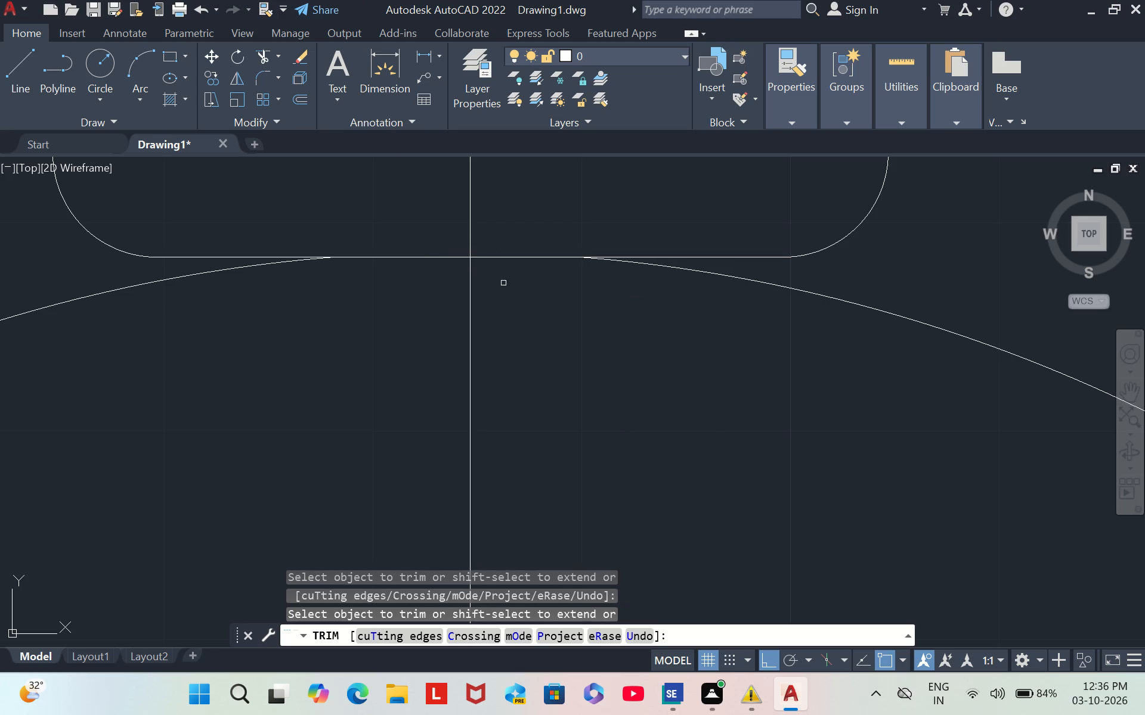
{"action": "key", "text": "Escape"}
{"action": "key", "text": "Escape"}
{"action": "key", "text": "Escape"}
{"action": "key", "text": "Escape"}
{"action": "key", "text": "Escape"}
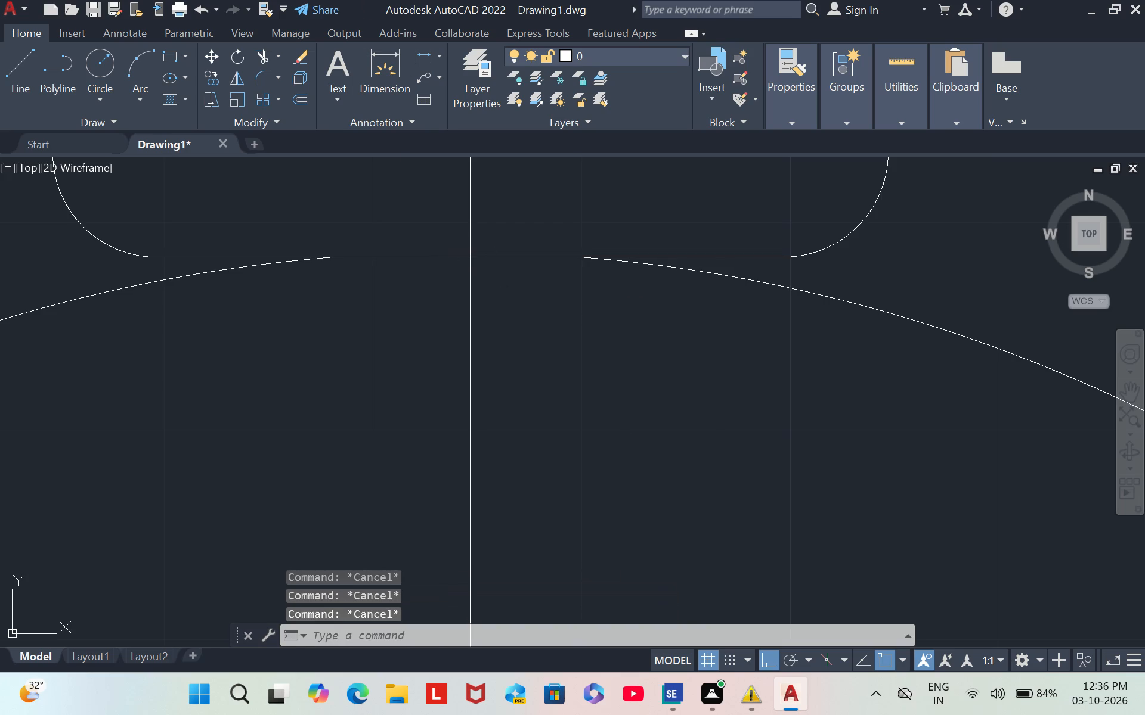
Draw a circle of diameter 64 concentric with the large lower circle, centred where the horizontal line crosses the vertical centre line.
{"action": "scroll", "coordinate": [550, 316], "scroll_direction": "down", "scroll_amount": 6}
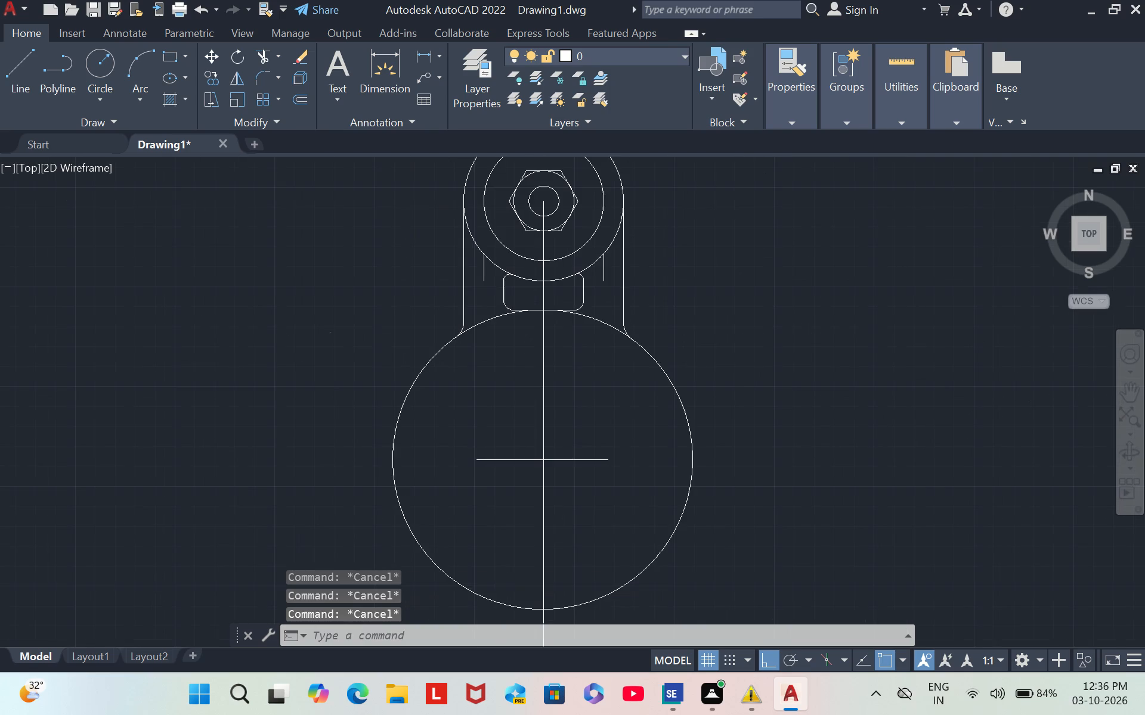
{"action": "scroll", "coordinate": [559, 460], "scroll_direction": "up", "scroll_amount": 1}
{"action": "key", "text": "Escape"}
{"action": "key", "text": "Escape"}
{"action": "key", "text": "Escape"}
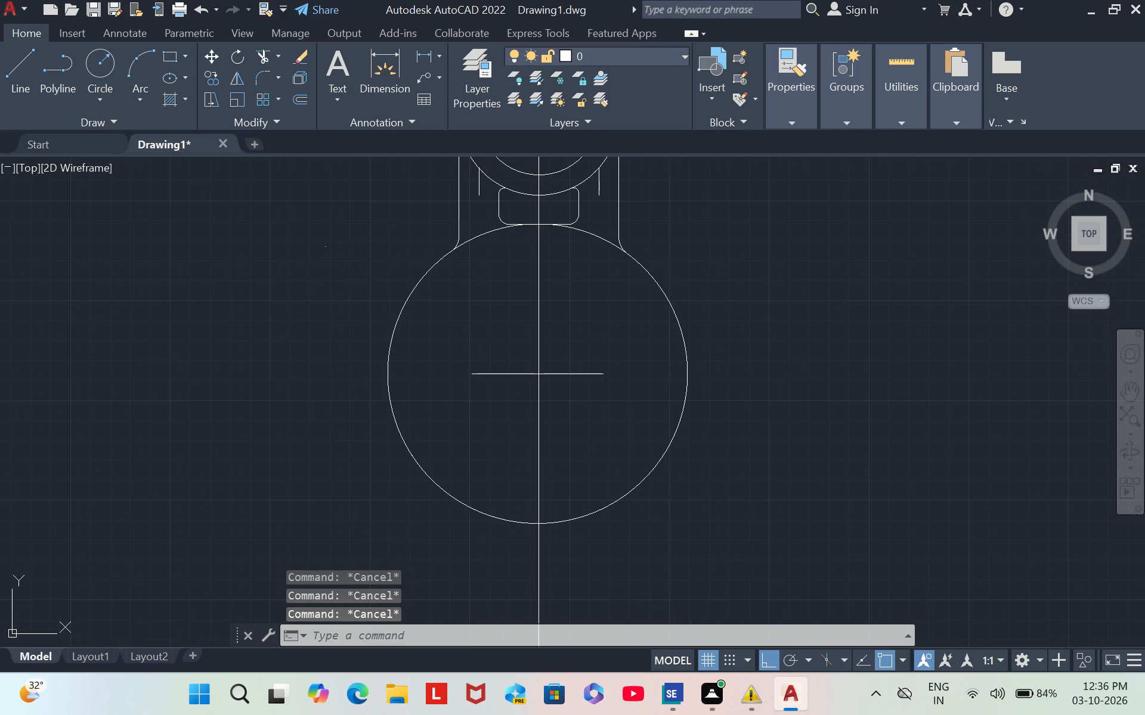
{"action": "key", "text": "Escape"}
{"action": "key", "text": "c"}
{"action": "key", "text": "Return"}
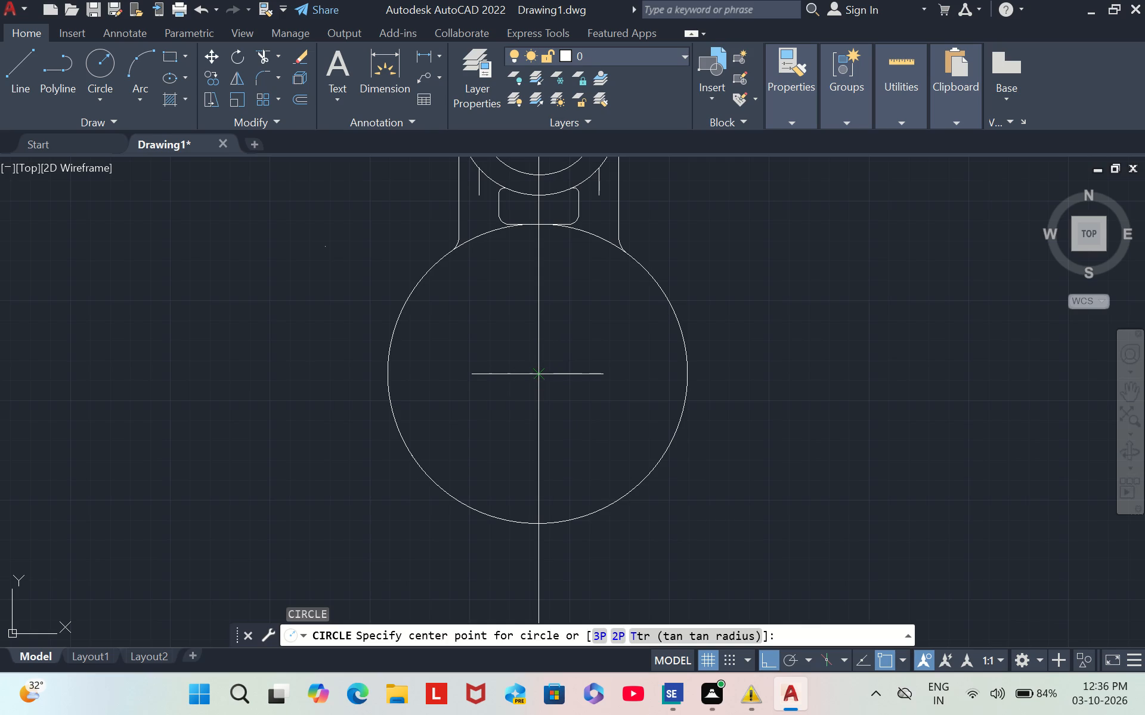
{"action": "left_click", "coordinate": [539, 375]}
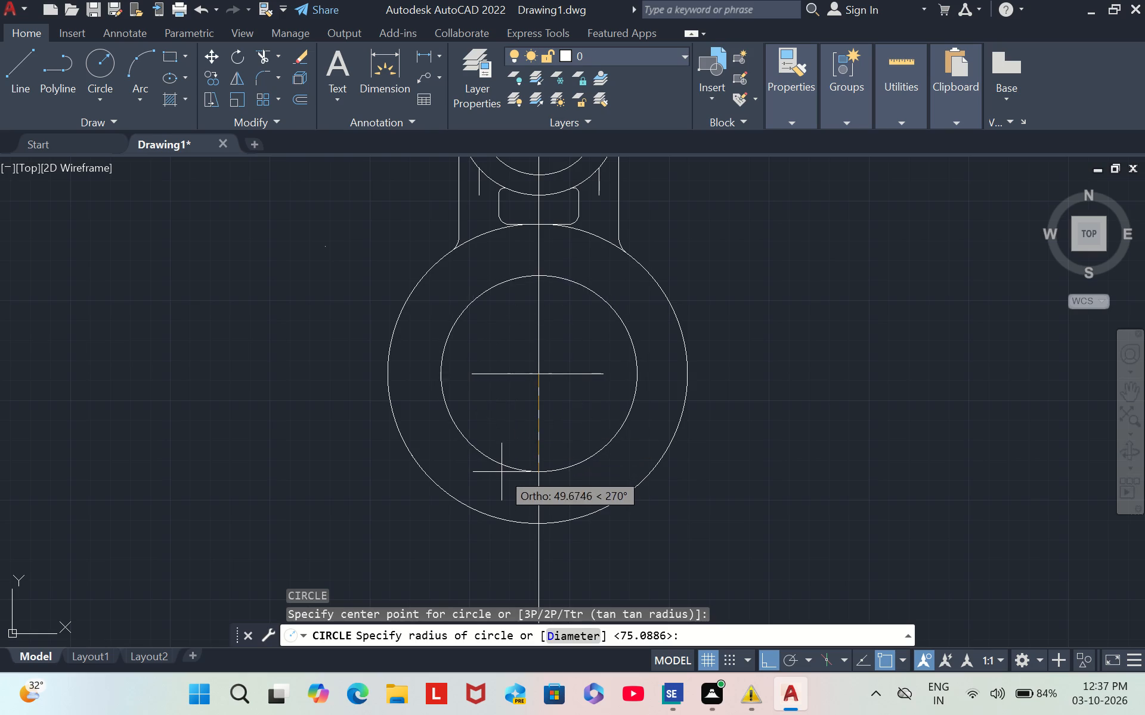
{"action": "key", "text": "d"}
{"action": "key", "text": "Return"}
{"action": "type", "text": "64"}
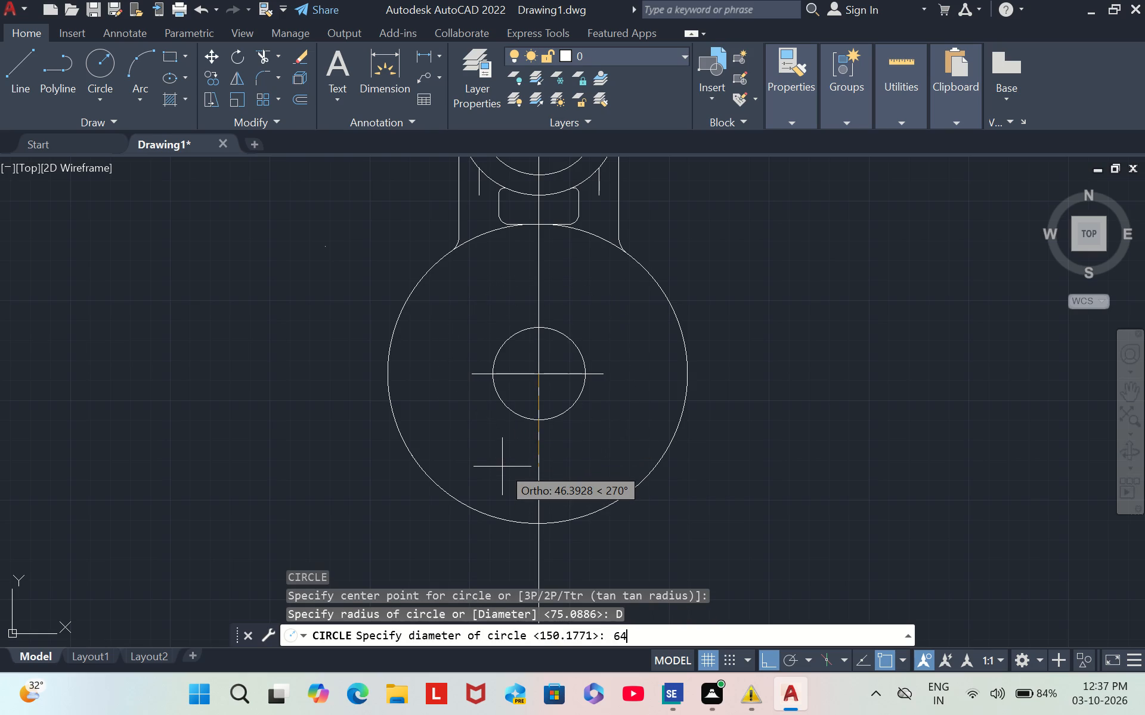
{"action": "key", "text": "Return"}
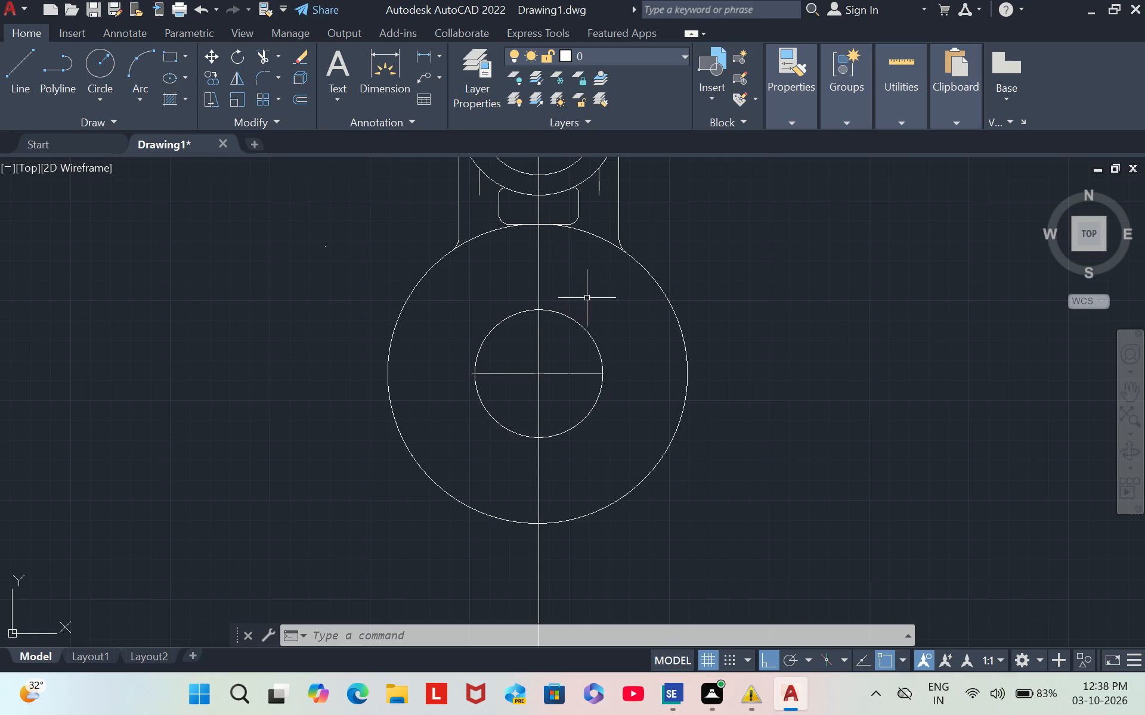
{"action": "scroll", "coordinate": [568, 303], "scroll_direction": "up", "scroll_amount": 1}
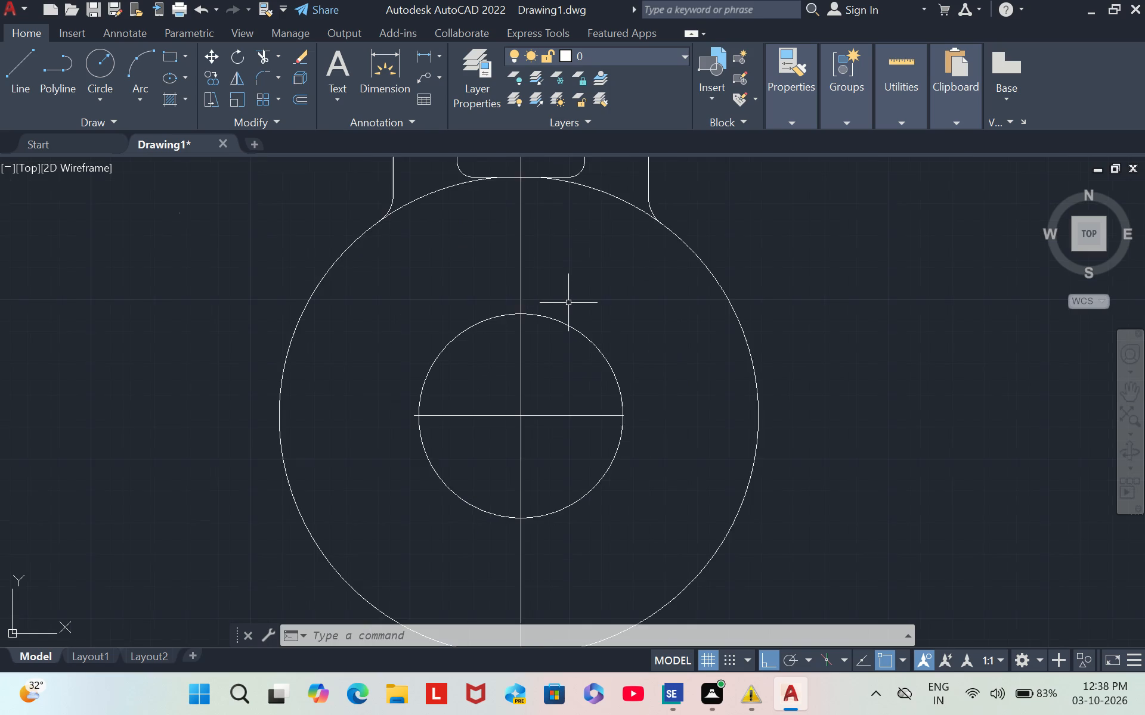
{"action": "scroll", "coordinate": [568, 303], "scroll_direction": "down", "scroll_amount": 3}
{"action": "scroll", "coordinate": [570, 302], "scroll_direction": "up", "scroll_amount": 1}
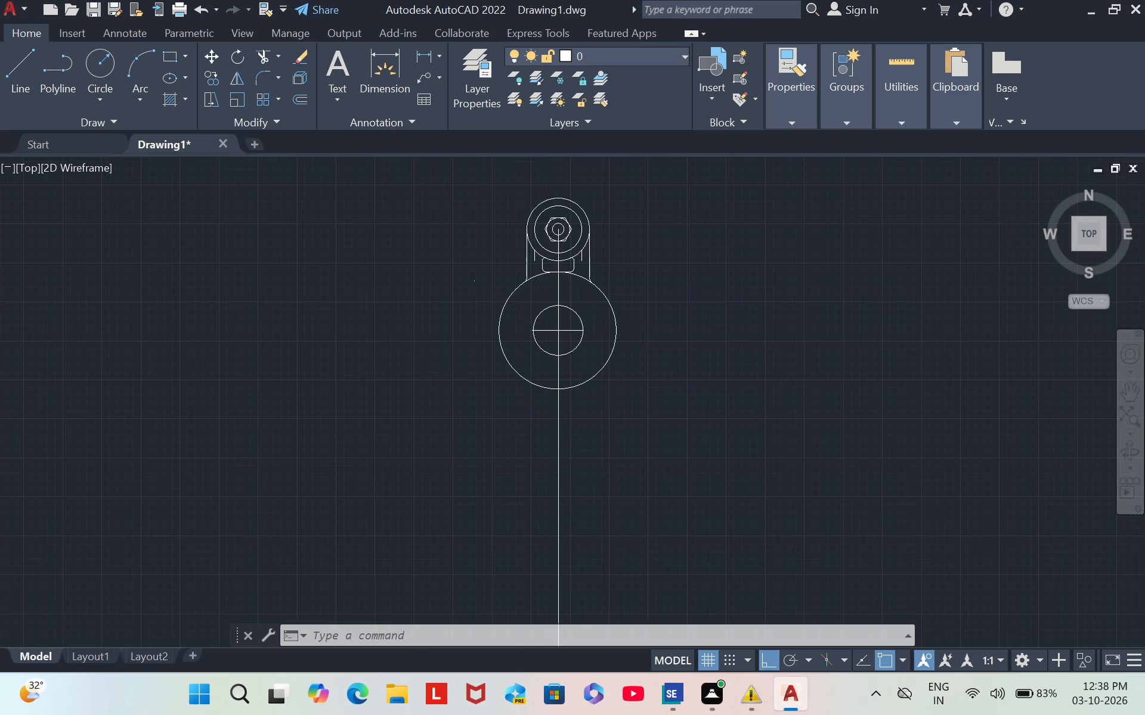
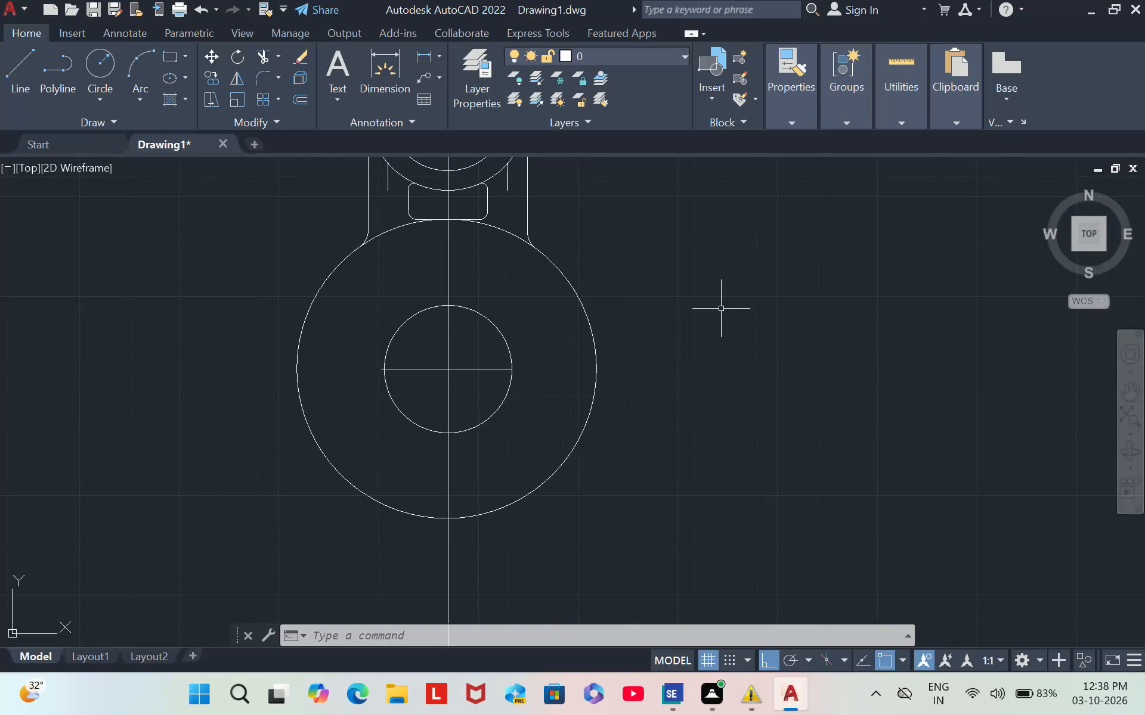
Offset the vertical centre line by 10 to both sides through the large lower circle.
{"action": "scroll", "coordinate": [591, 306], "scroll_direction": "up", "scroll_amount": 1}
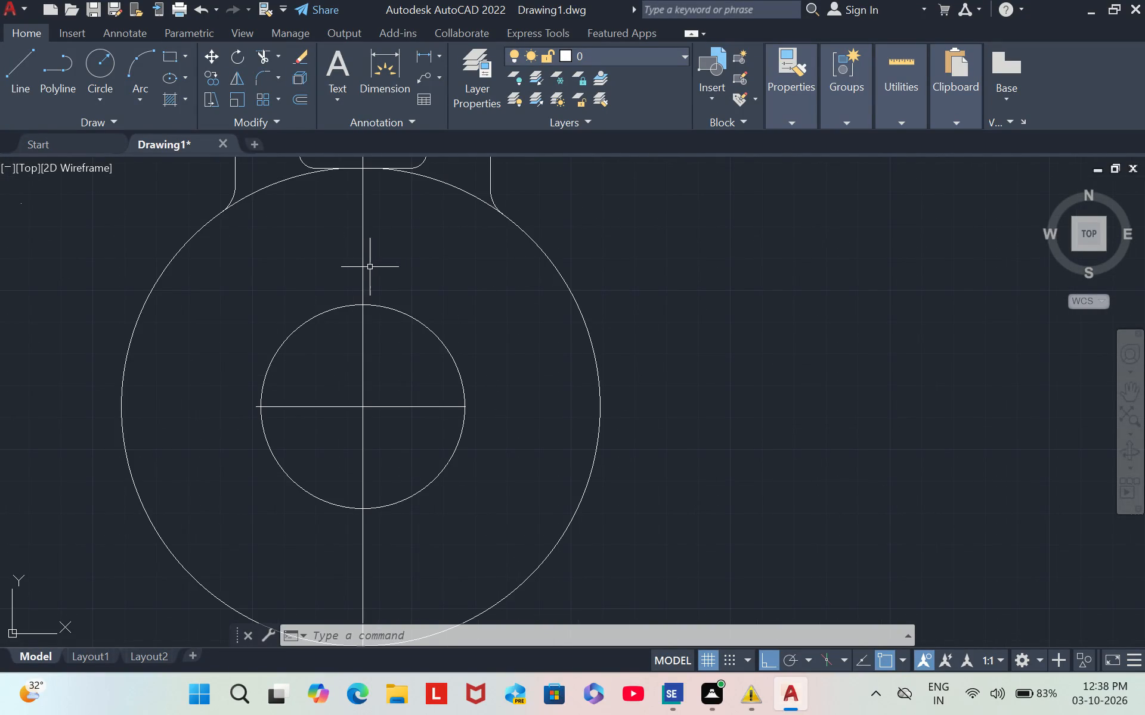
{"action": "left_click", "coordinate": [364, 272]}
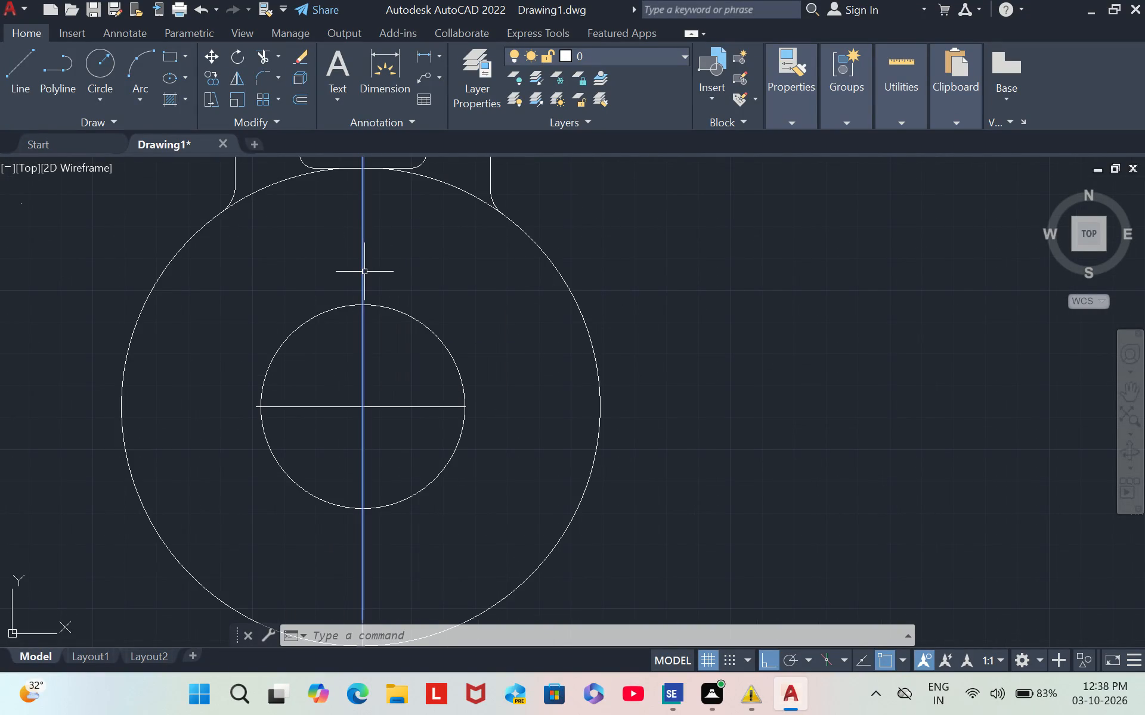
{"action": "key", "text": "o"}
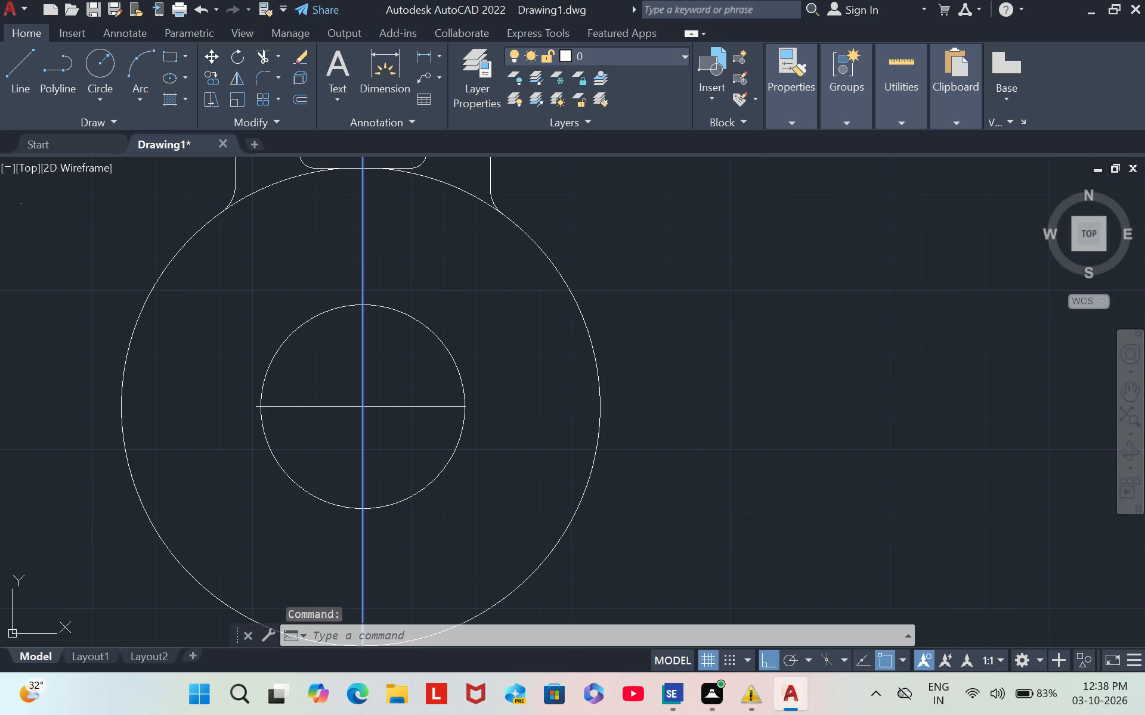
{"action": "type", "text": "FF"}
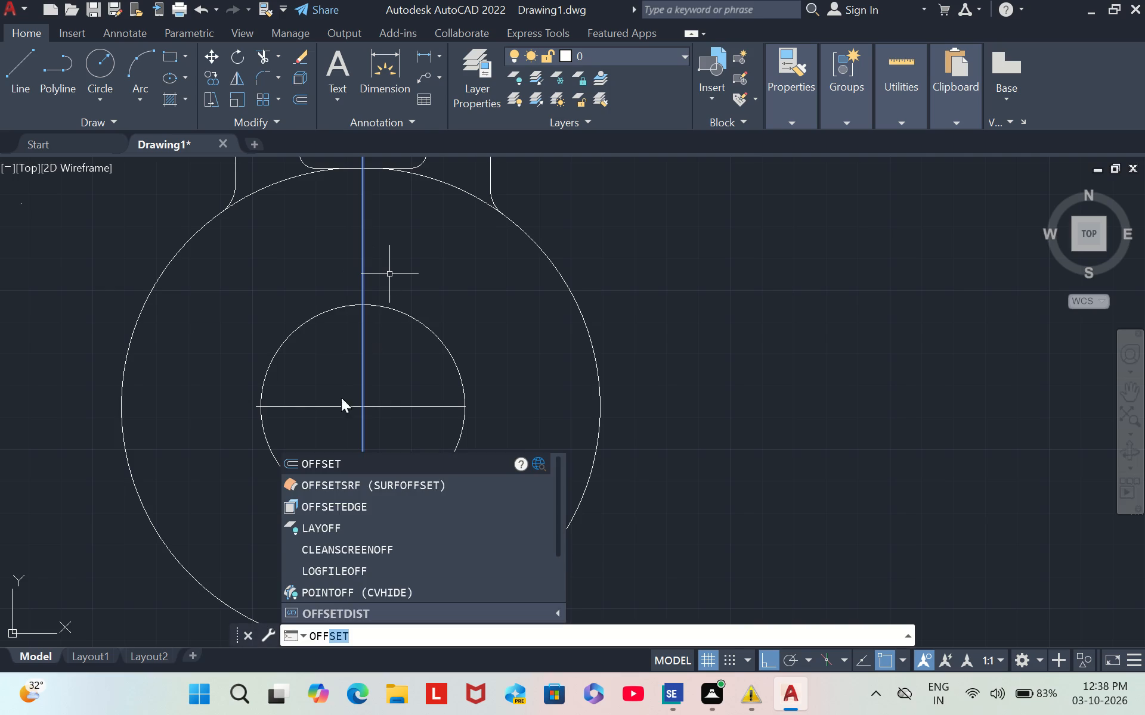
{"action": "left_click", "coordinate": [326, 463]}
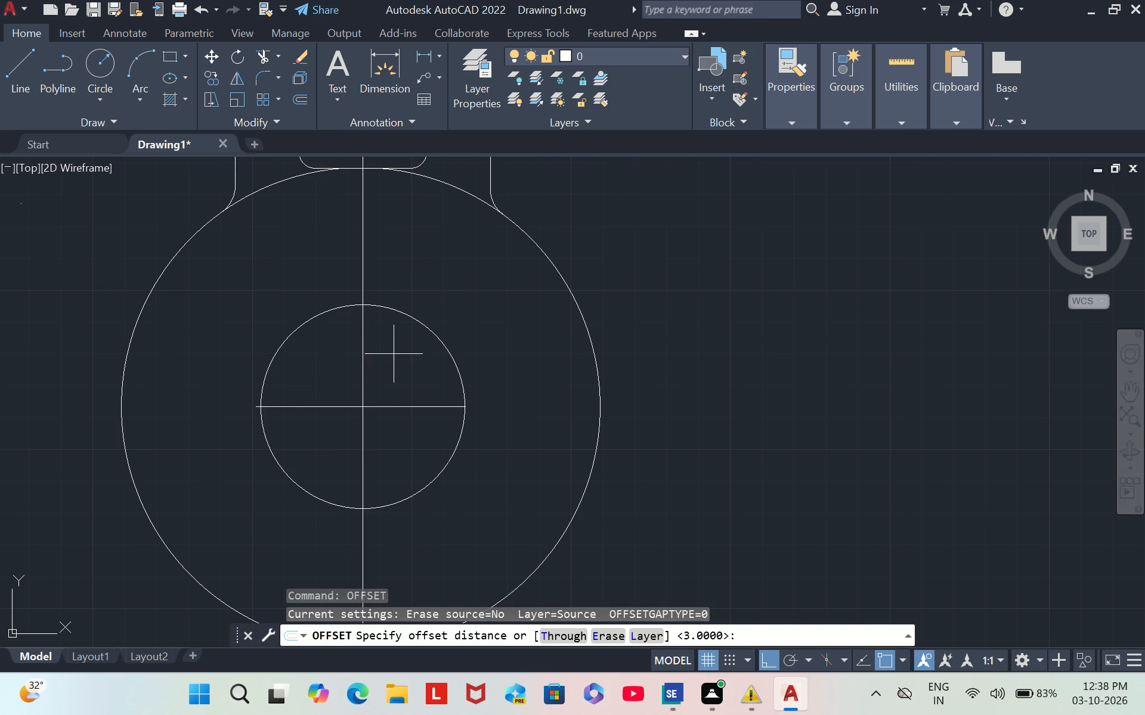
{"action": "key", "text": "1"}
{"action": "key", "text": "0"}
{"action": "key", "text": "Return"}
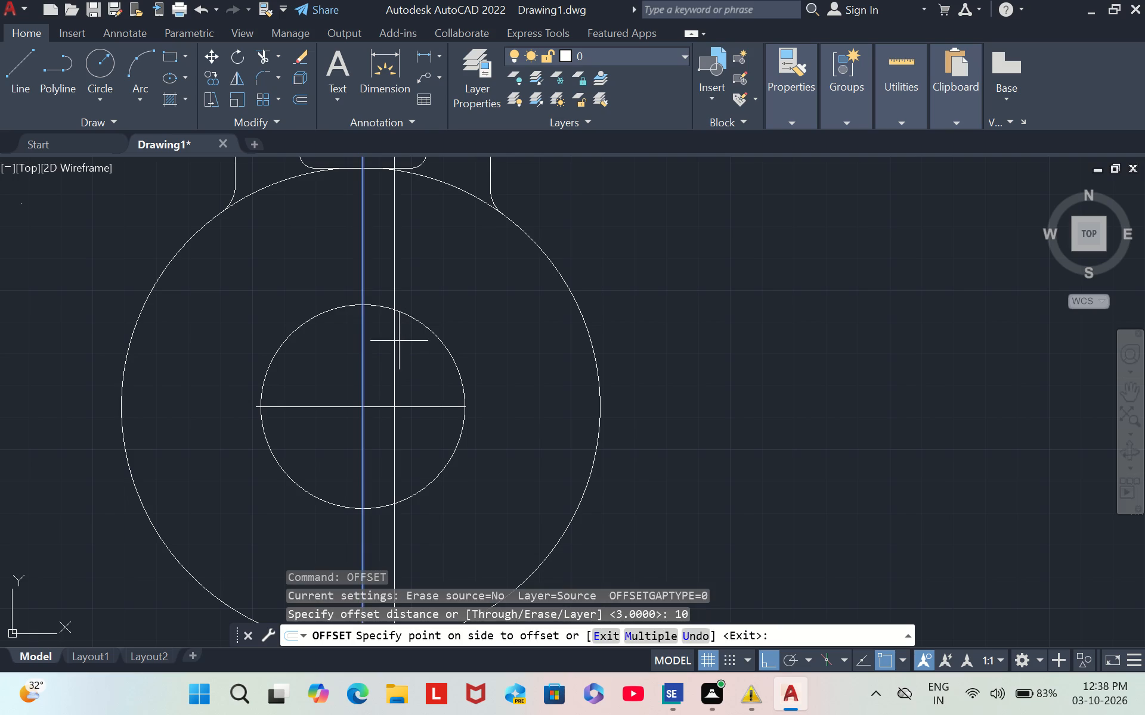
{"action": "left_click", "coordinate": [366, 306]}
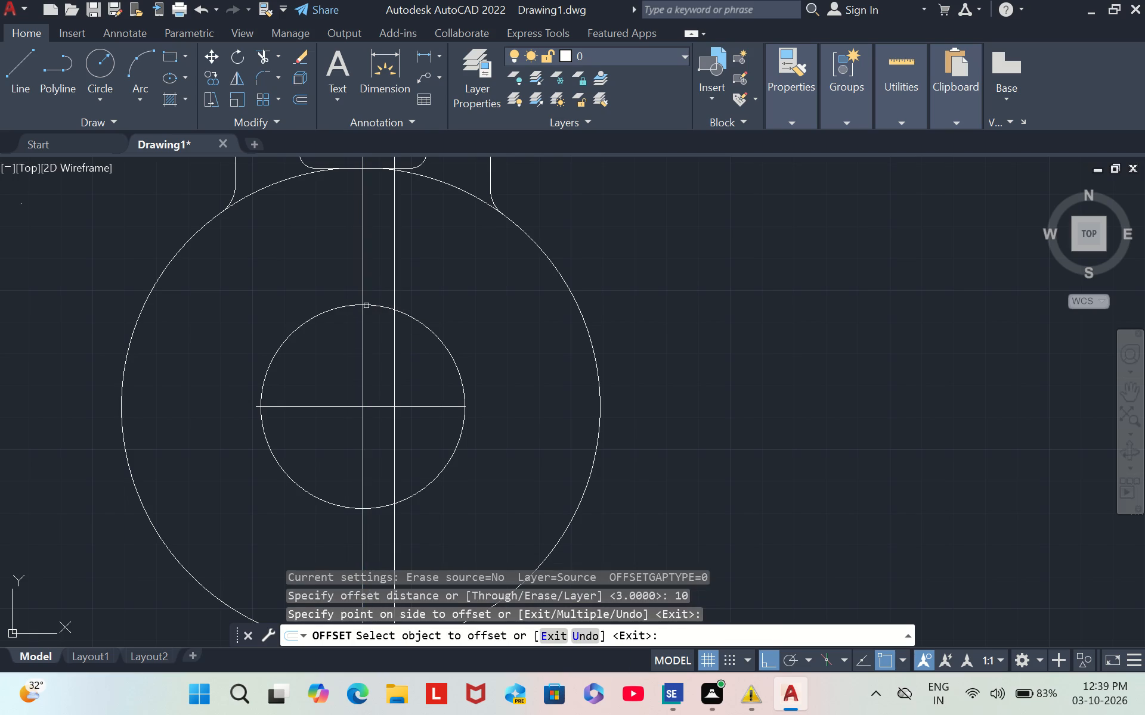
{"action": "left_click", "coordinate": [361, 311]}
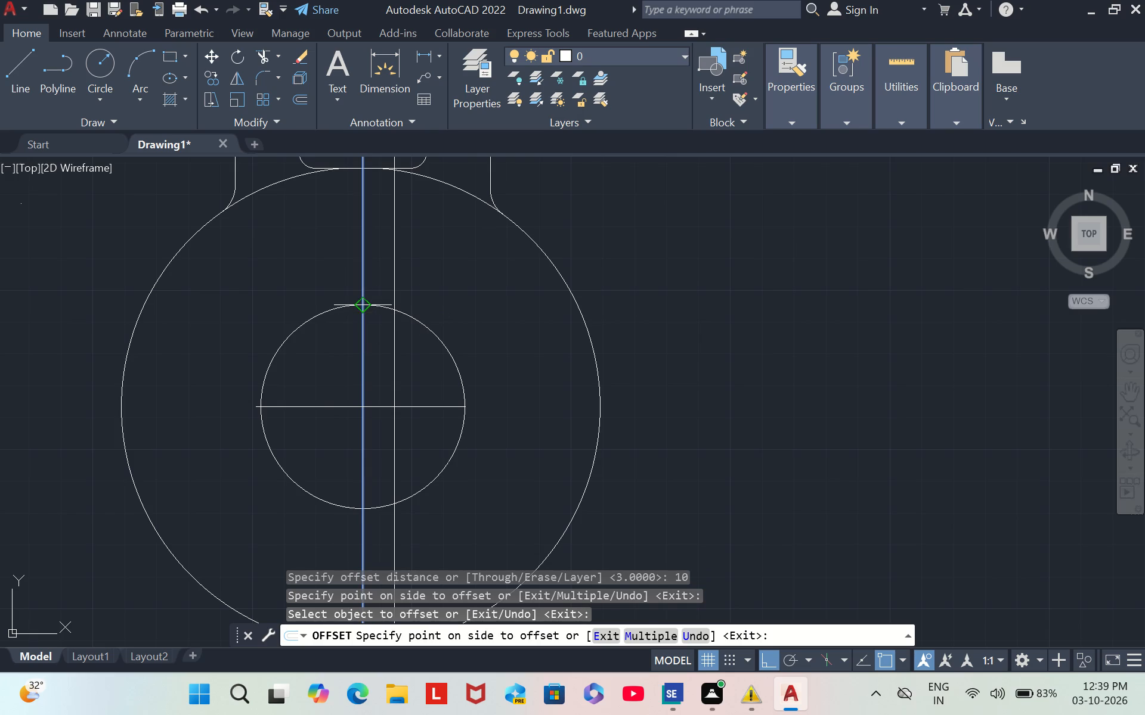
{"action": "left_click", "coordinate": [365, 309]}
{"action": "left_click", "coordinate": [360, 310]}
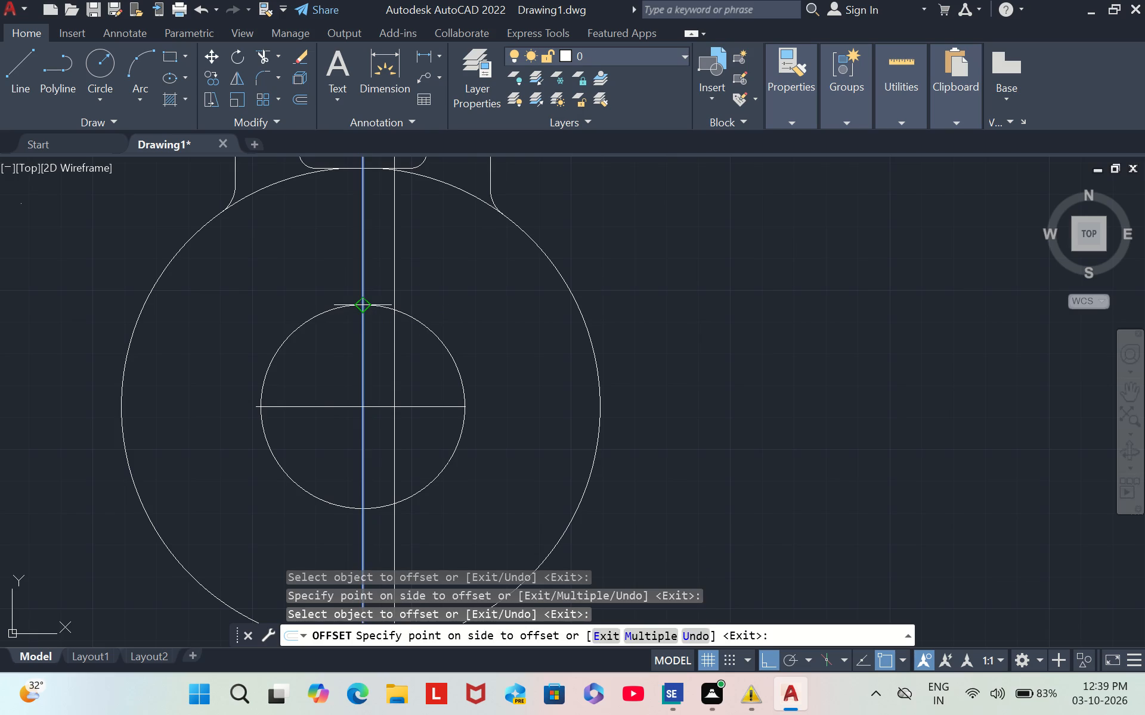
{"action": "left_click", "coordinate": [360, 310]}
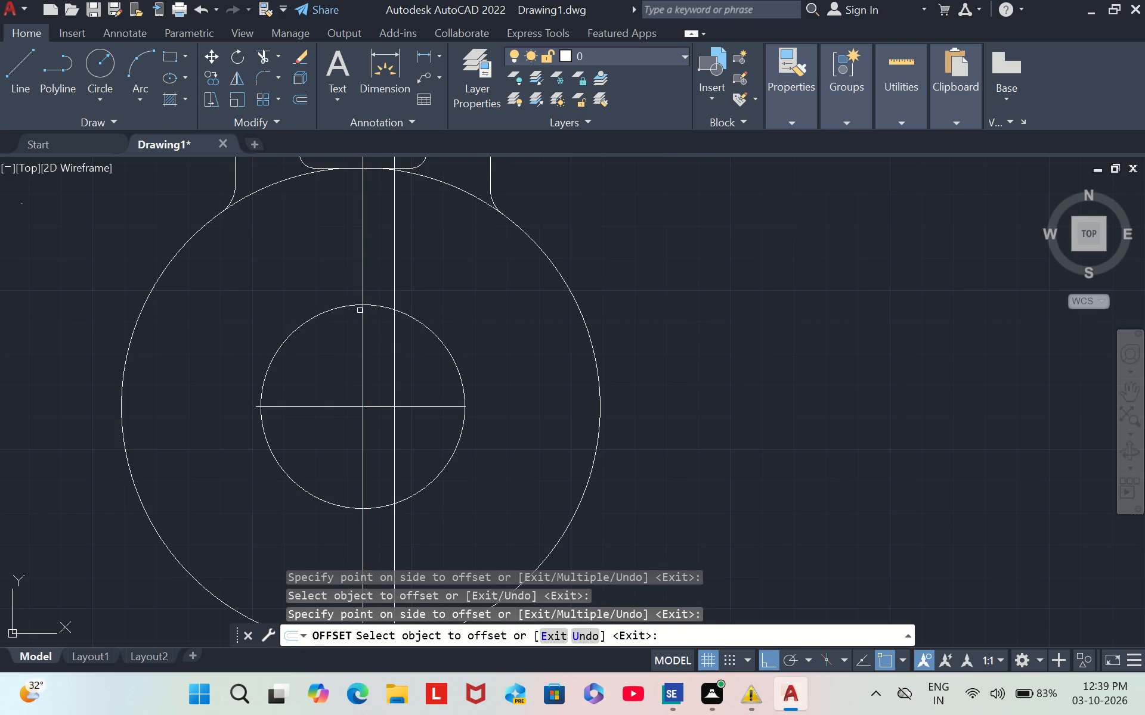
{"action": "left_click", "coordinate": [362, 319]}
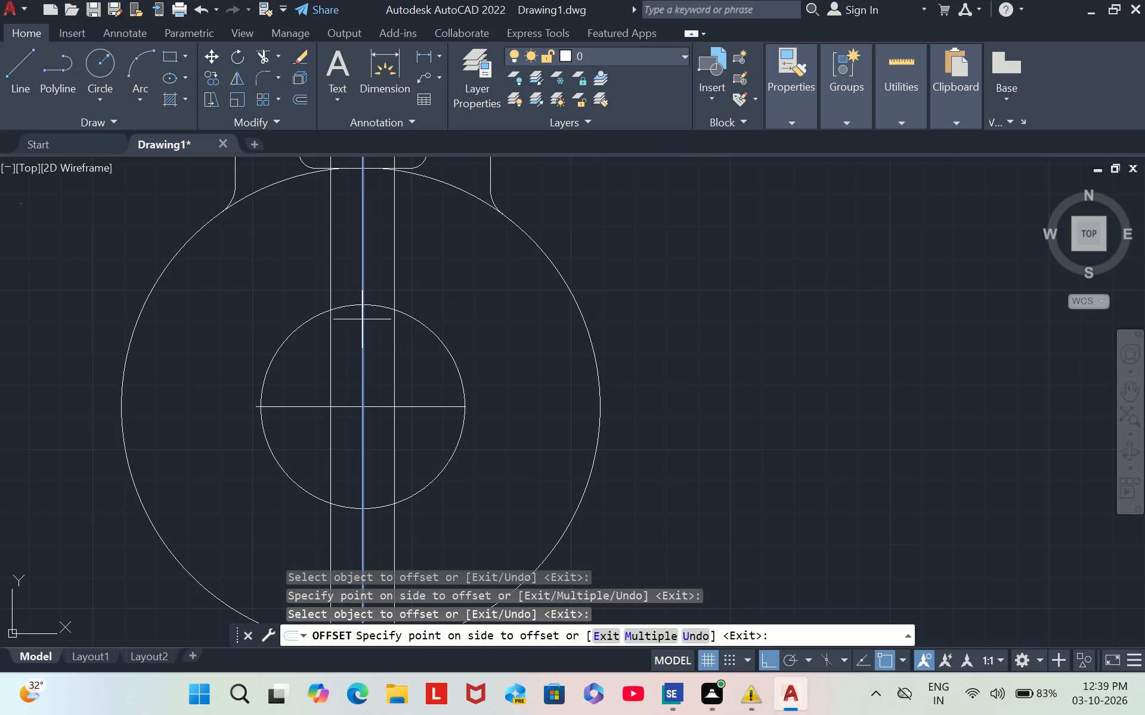
{"action": "left_click", "coordinate": [284, 300]}
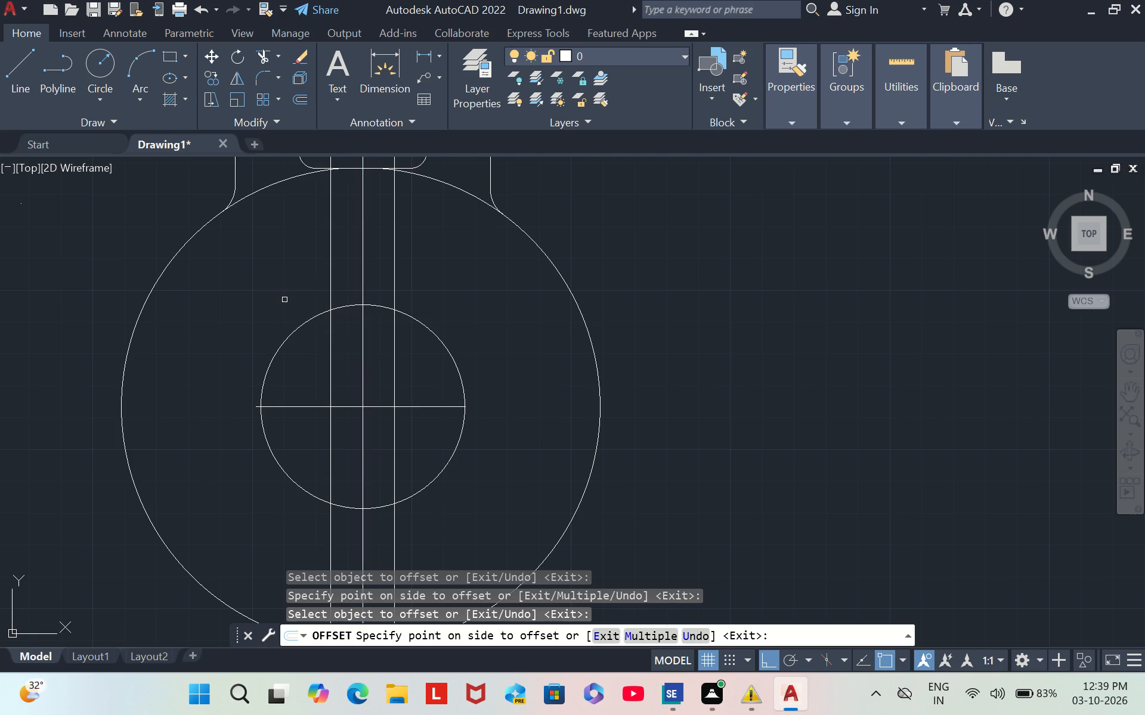
{"action": "key", "text": "Escape"}
{"action": "key", "text": "Escape"}
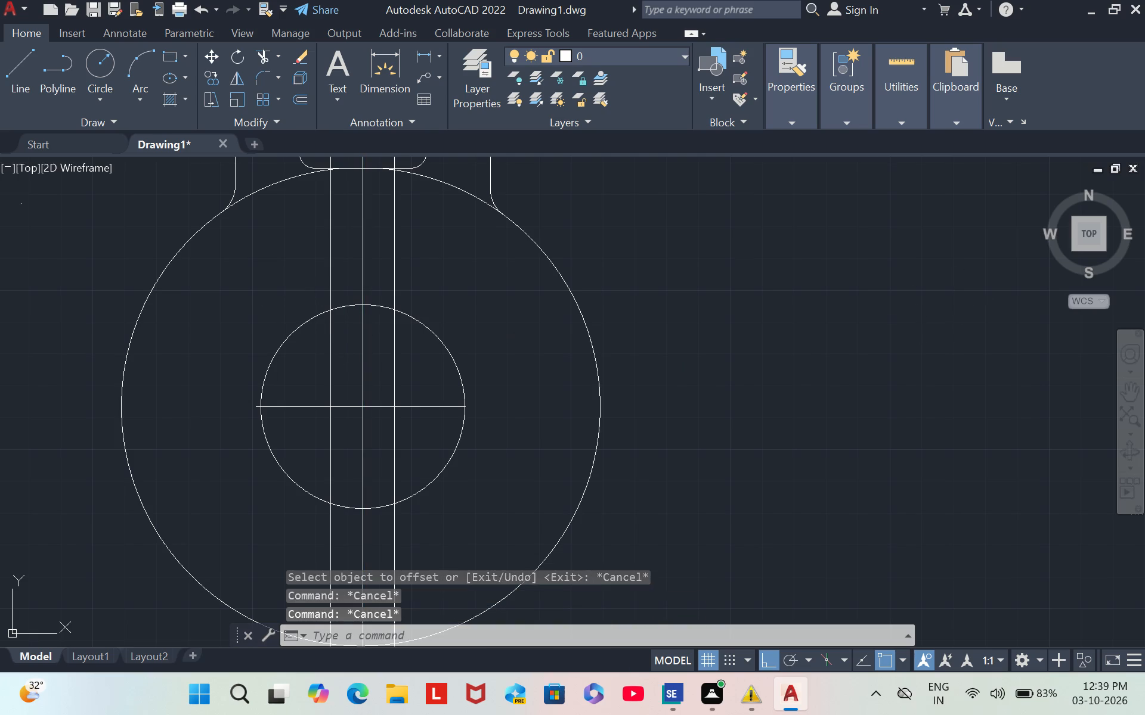
{"action": "key", "text": "Escape"}
{"action": "key", "text": "Escape"}
{"action": "key", "text": "Escape"}
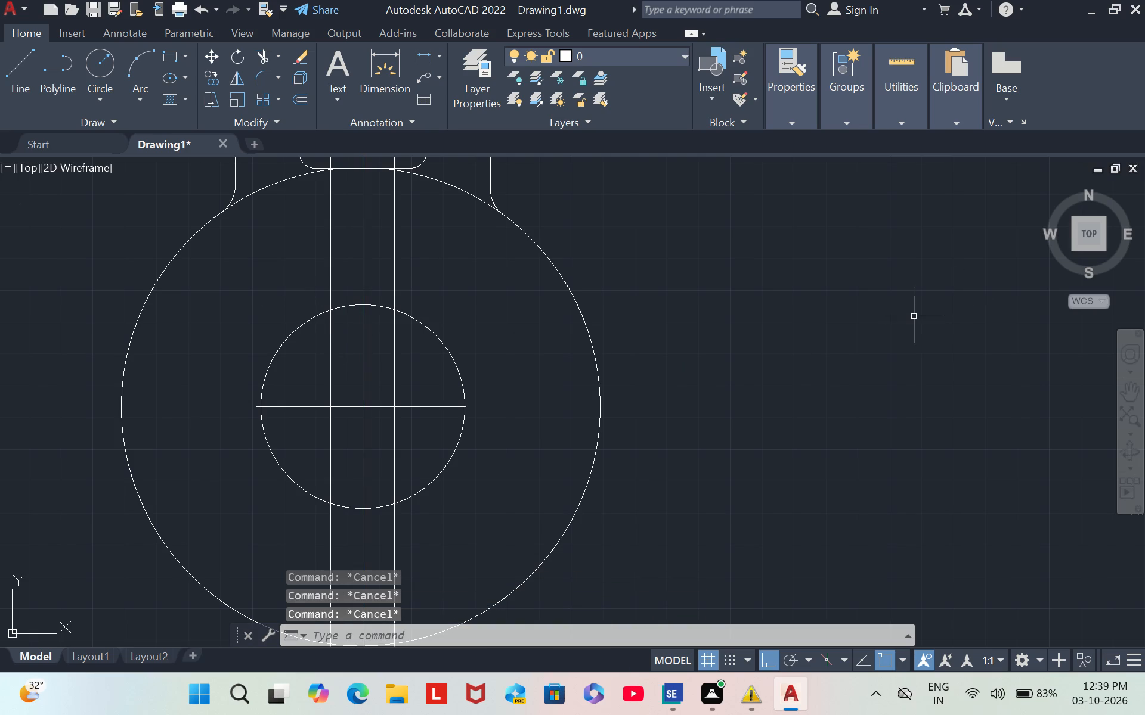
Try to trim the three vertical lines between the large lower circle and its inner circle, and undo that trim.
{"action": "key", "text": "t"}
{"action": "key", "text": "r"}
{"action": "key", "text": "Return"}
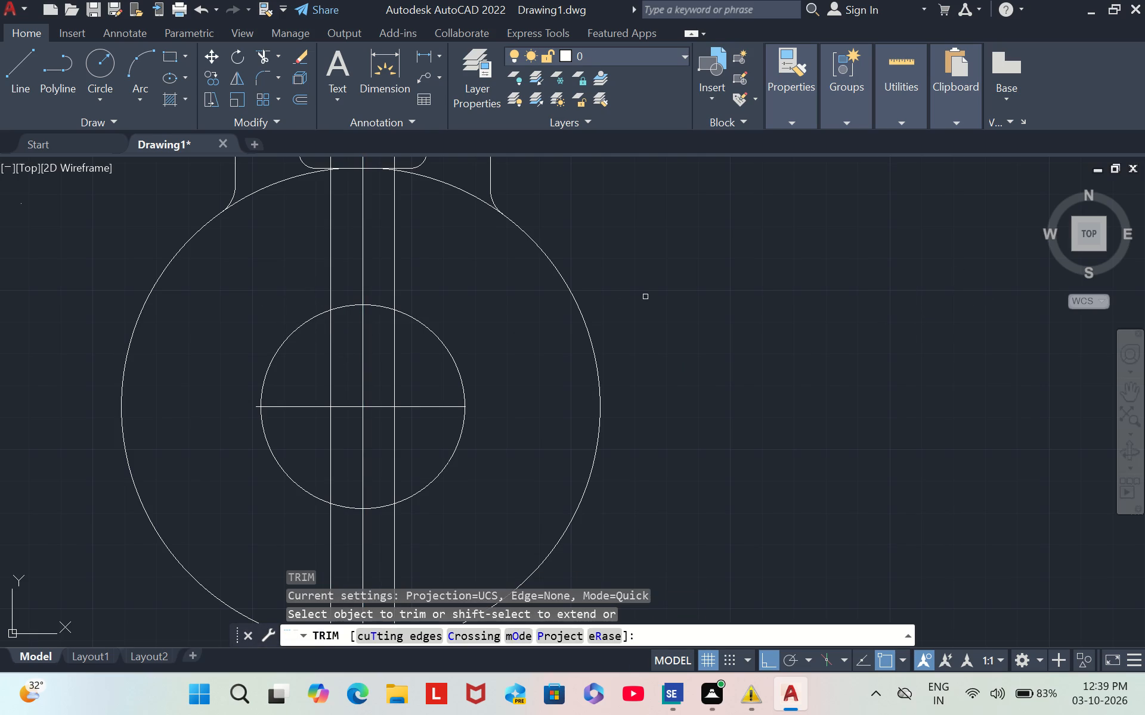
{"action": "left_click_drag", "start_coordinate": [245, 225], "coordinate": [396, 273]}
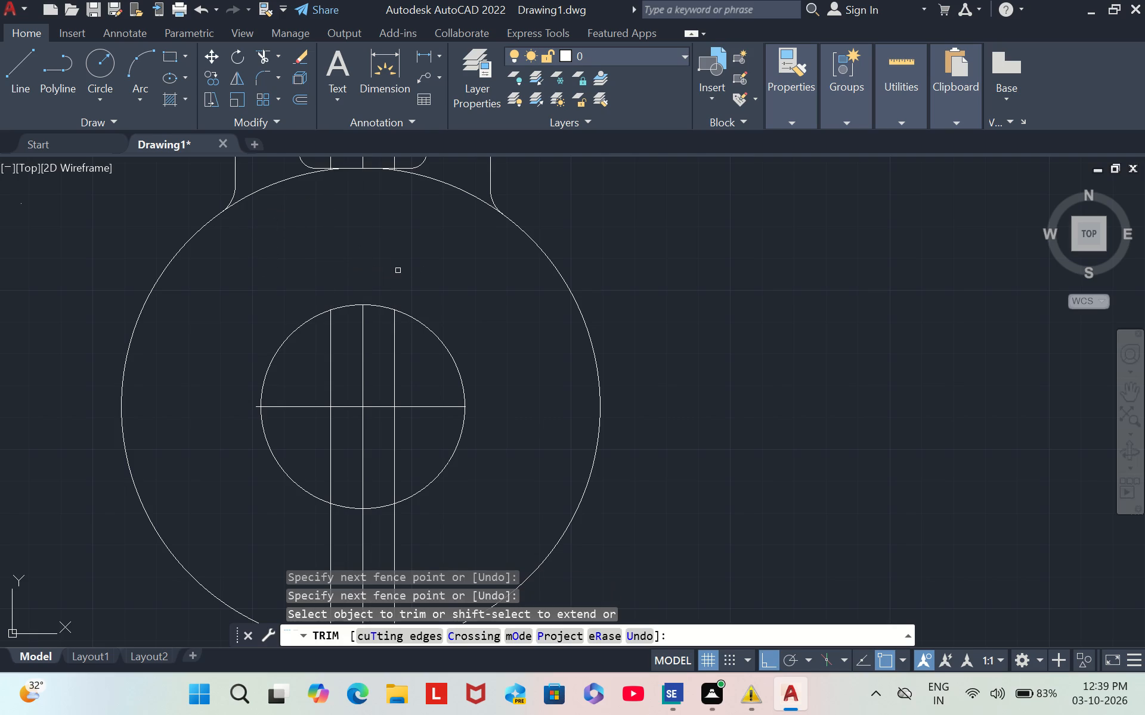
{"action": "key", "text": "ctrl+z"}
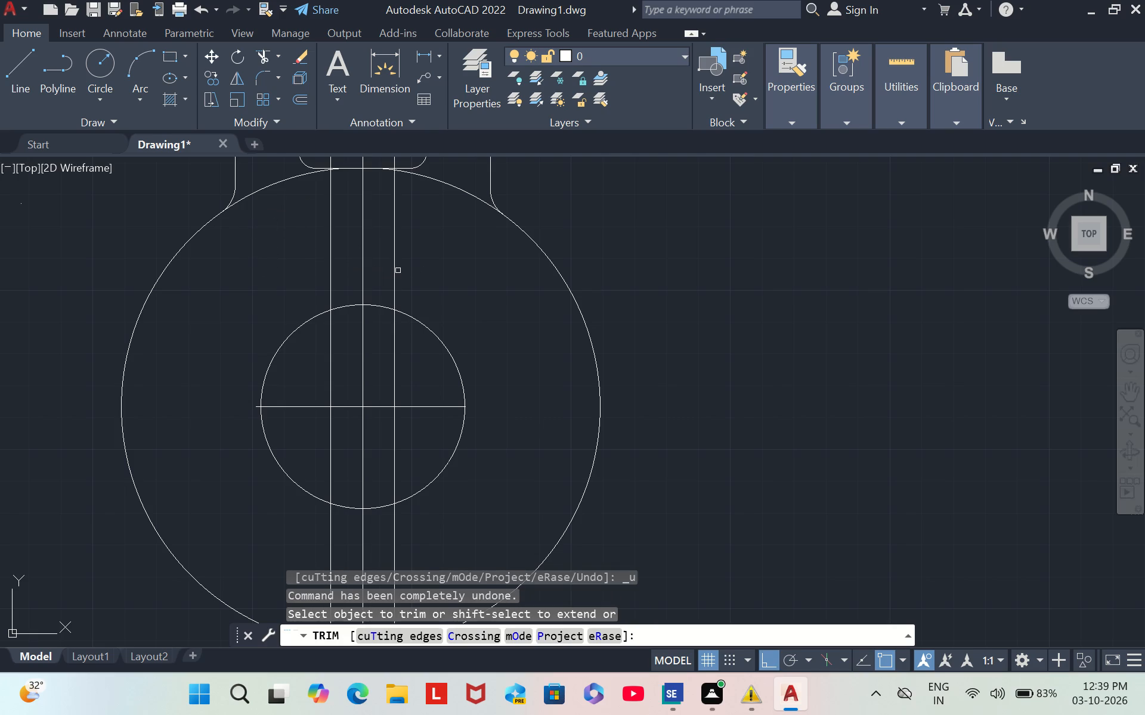
Trim the centre line and both offset lines inside the lower inner circle, above and below its horizontal line.
{"action": "left_click_drag", "start_coordinate": [317, 367], "coordinate": [331, 362]}
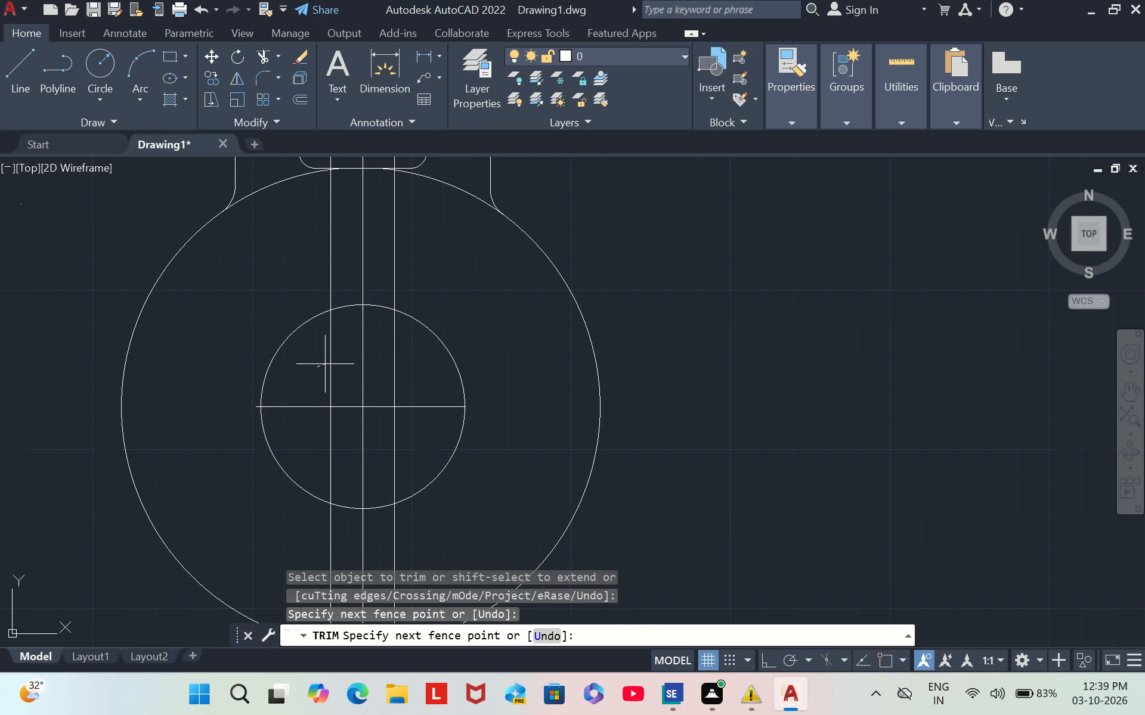
{"action": "left_click", "coordinate": [398, 388]}
{"action": "left_click", "coordinate": [400, 384]}
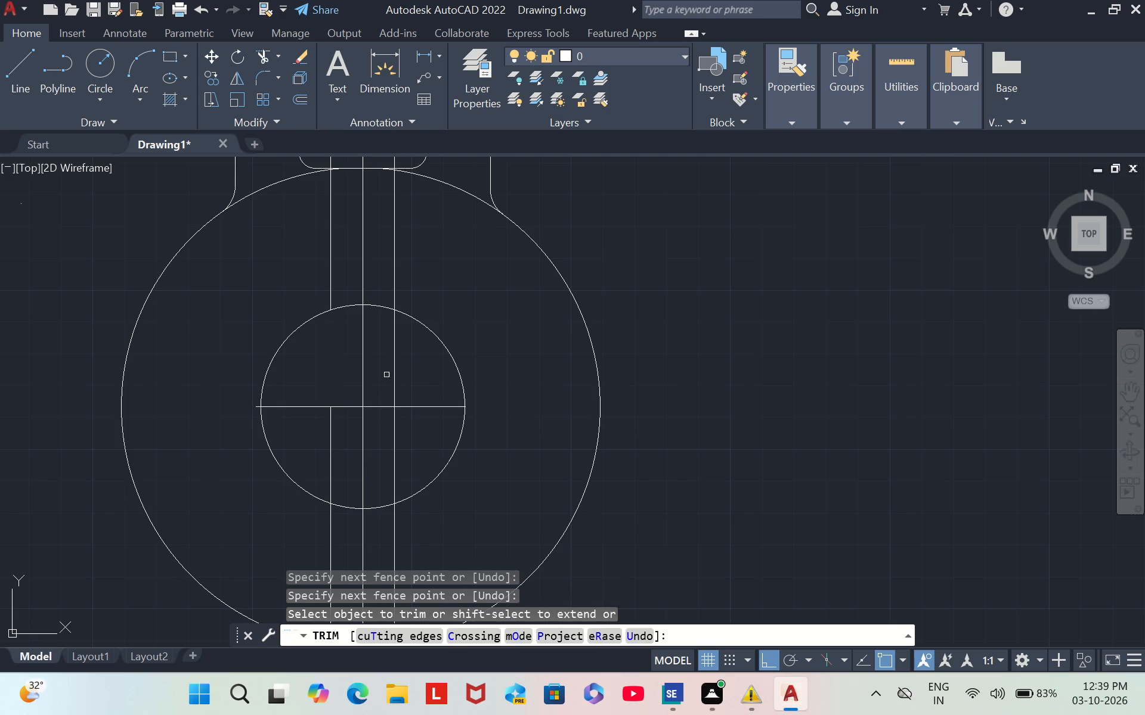
{"action": "left_click_drag", "start_coordinate": [298, 361], "coordinate": [397, 376]}
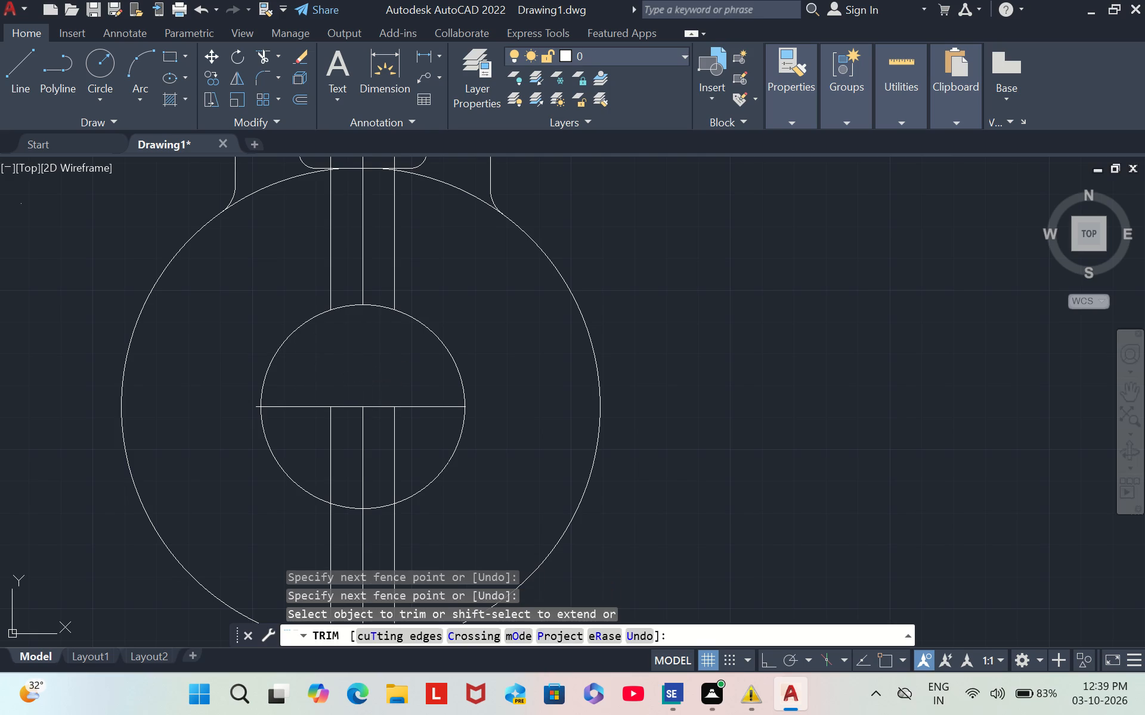
{"action": "left_click_drag", "start_coordinate": [290, 438], "coordinate": [392, 440]}
{"action": "left_click", "coordinate": [390, 441]}
{"action": "left_click", "coordinate": [408, 429]}
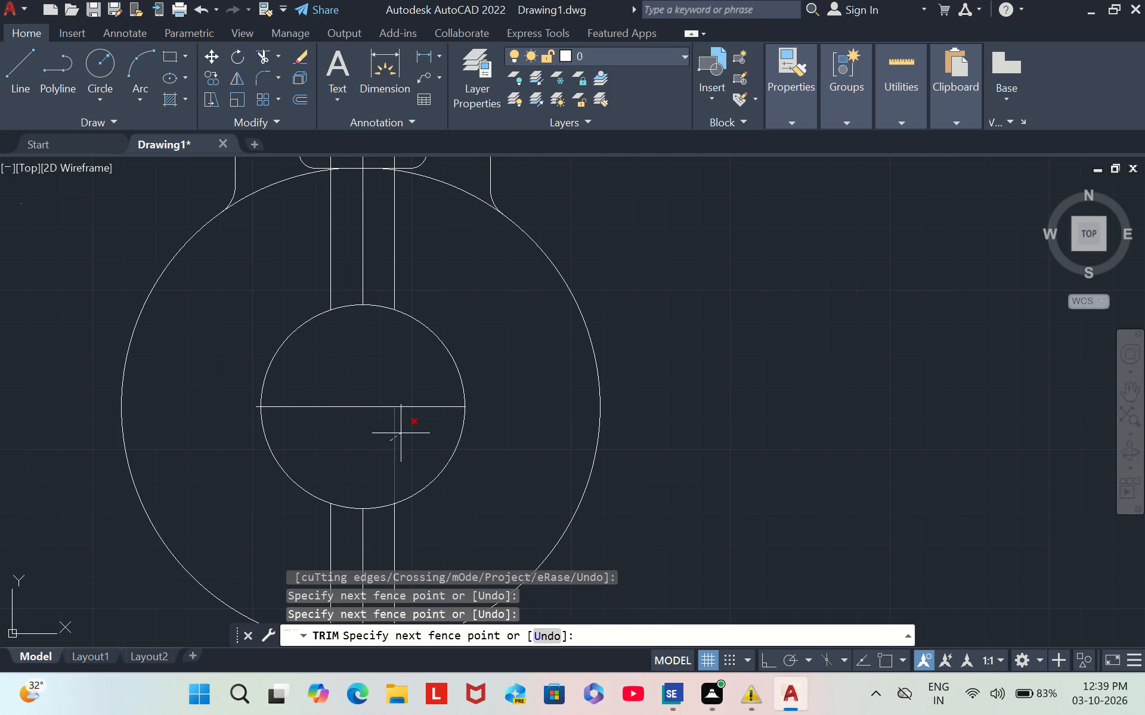
Trim away the three vertical lines below the lower inner circle, both within and beneath the large lower circle.
{"action": "left_click_drag", "start_coordinate": [250, 522], "coordinate": [348, 540]}
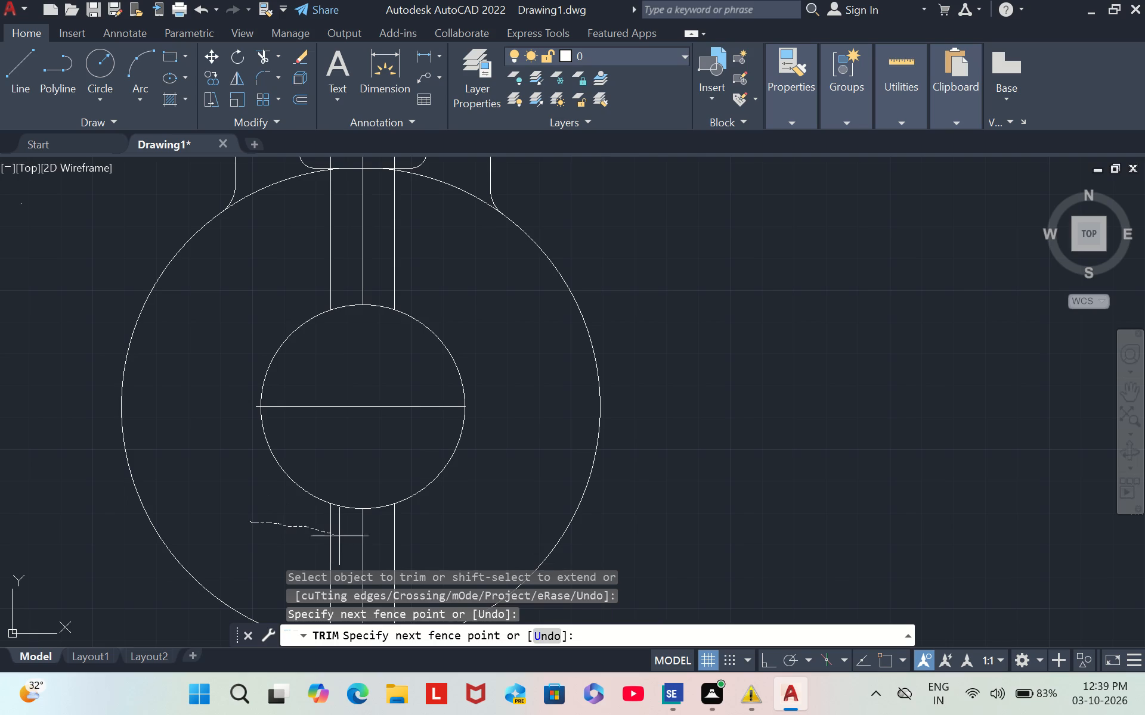
{"action": "left_click_drag", "start_coordinate": [348, 540], "coordinate": [423, 538]}
{"action": "scroll", "coordinate": [417, 526], "scroll_direction": "down", "scroll_amount": 3}
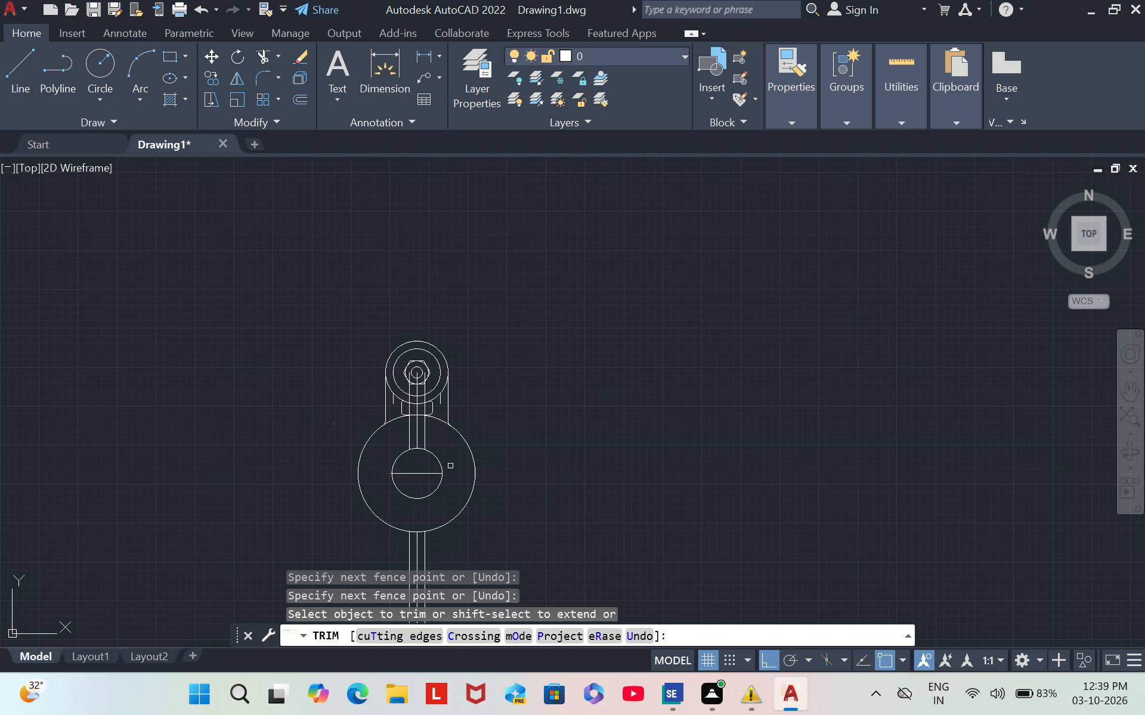
{"action": "left_click_drag", "start_coordinate": [345, 552], "coordinate": [496, 554]}
Trim the upper ends of the three vertical lines inside the hexagon's inscribed circle, including the piece within the smallest circle.
{"action": "scroll", "coordinate": [478, 568], "scroll_direction": "up", "scroll_amount": 2}
{"action": "scroll", "coordinate": [477, 557], "scroll_direction": "down", "scroll_amount": 1}
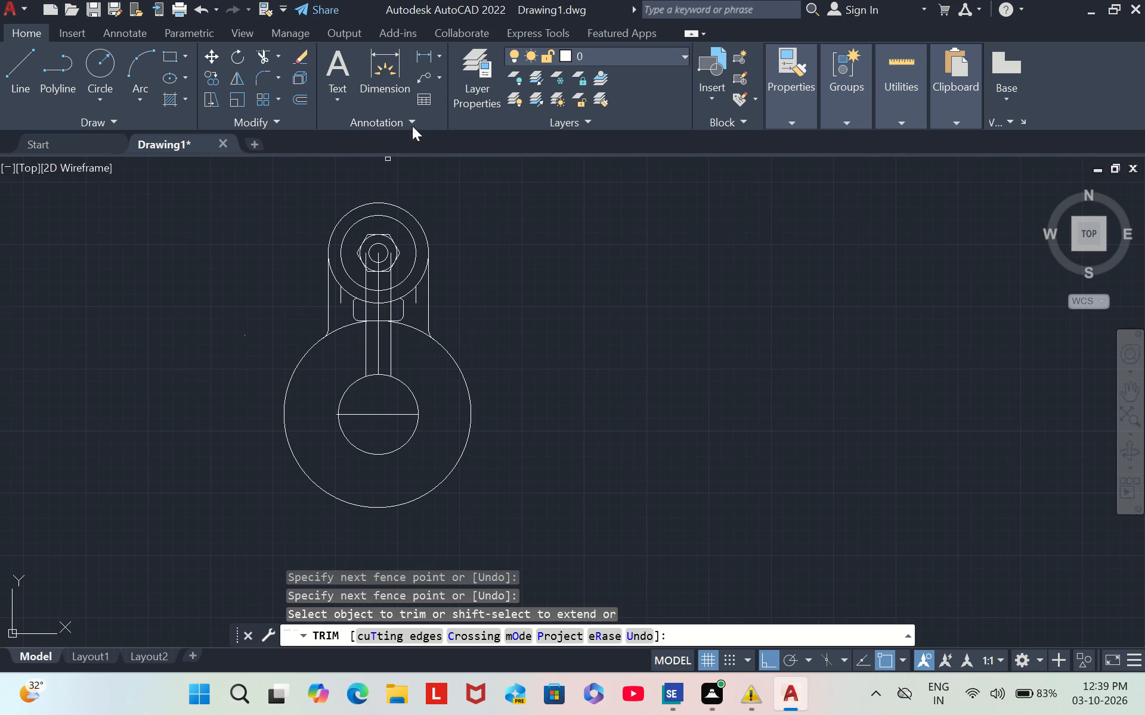
{"action": "scroll", "coordinate": [399, 251], "scroll_direction": "up", "scroll_amount": 2}
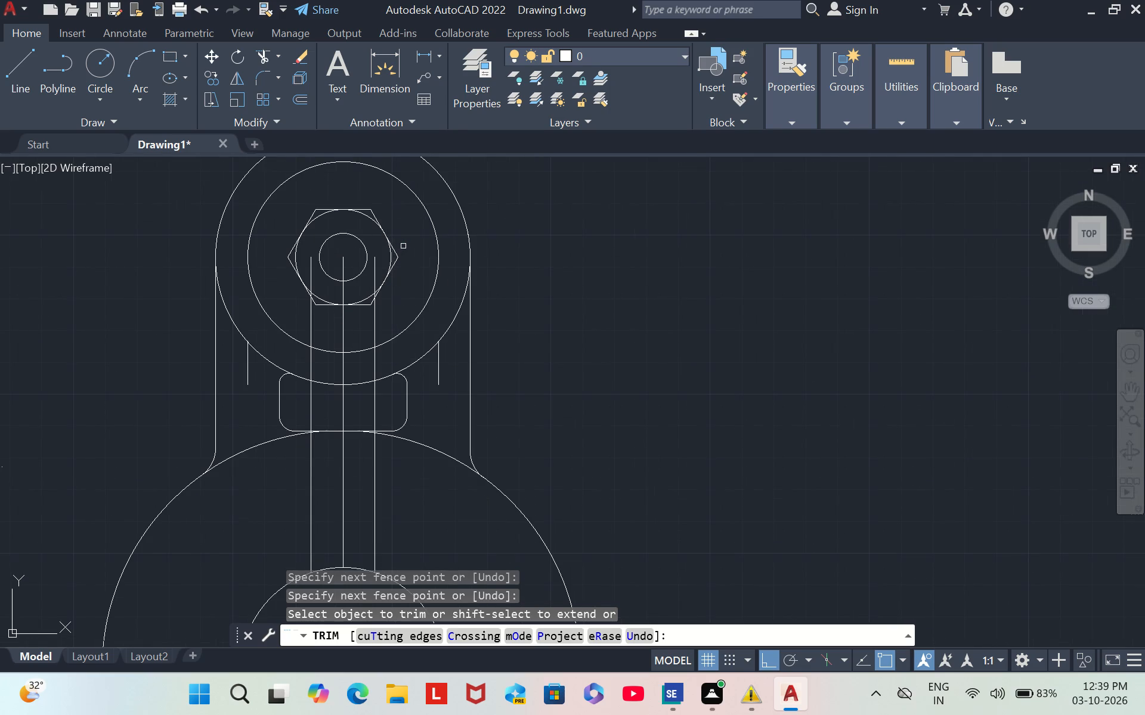
{"action": "scroll", "coordinate": [403, 246], "scroll_direction": "up", "scroll_amount": 1}
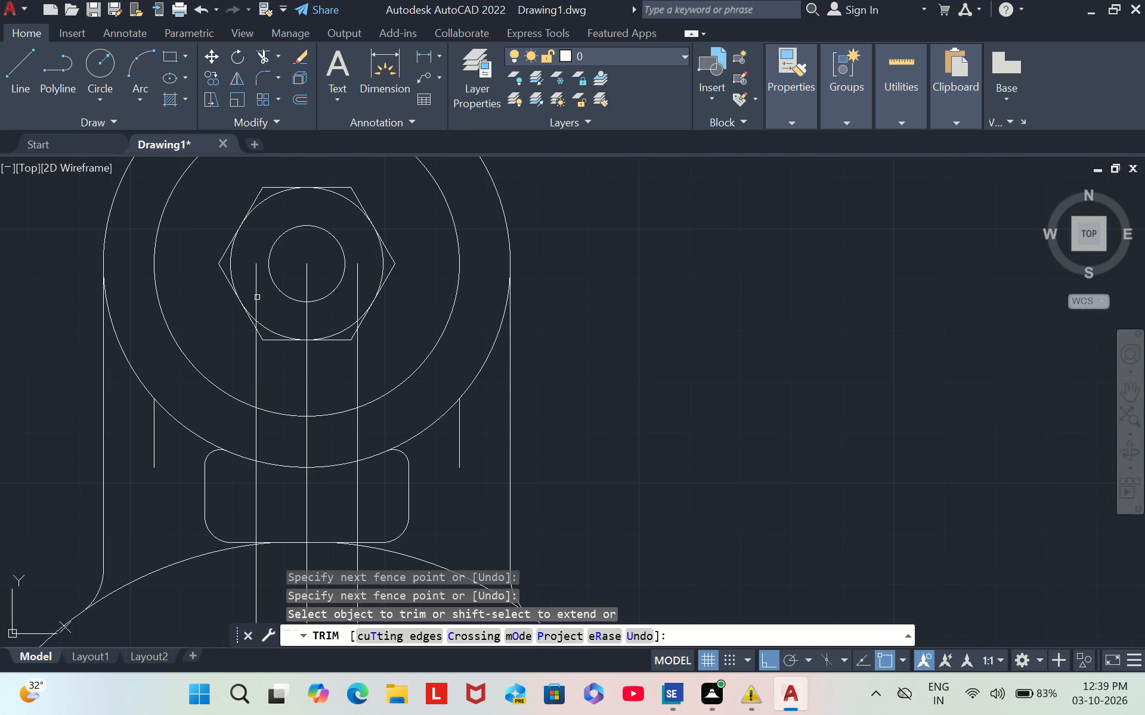
{"action": "left_click", "coordinate": [252, 295]}
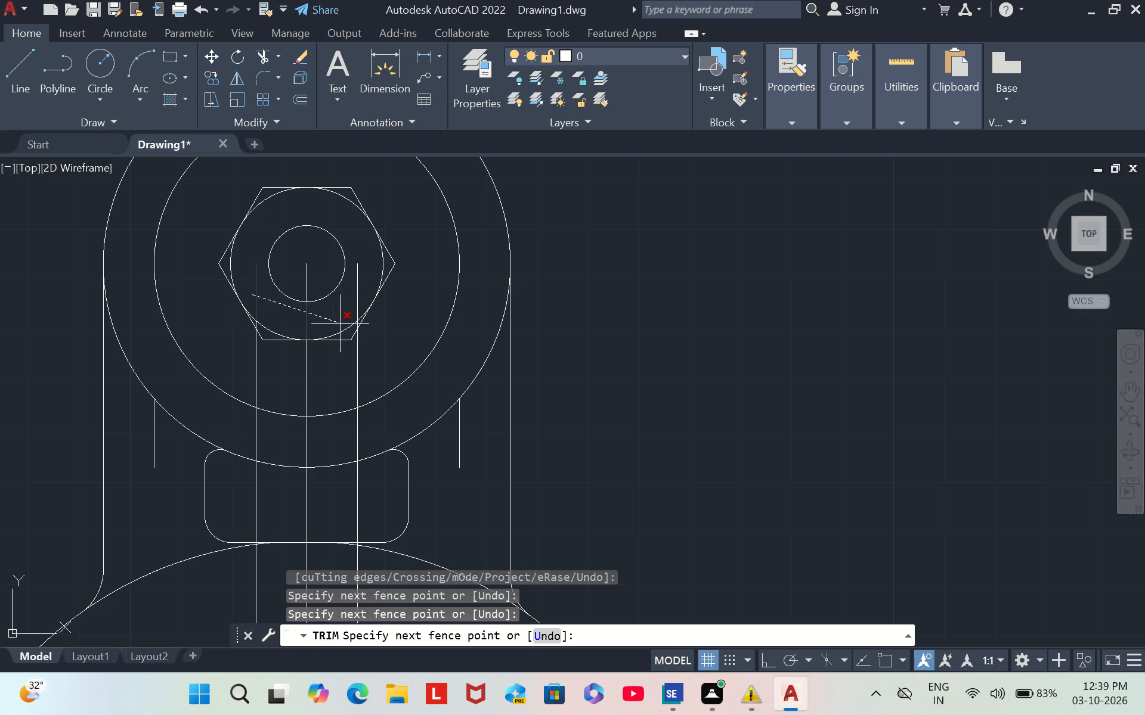
{"action": "left_click", "coordinate": [303, 319]}
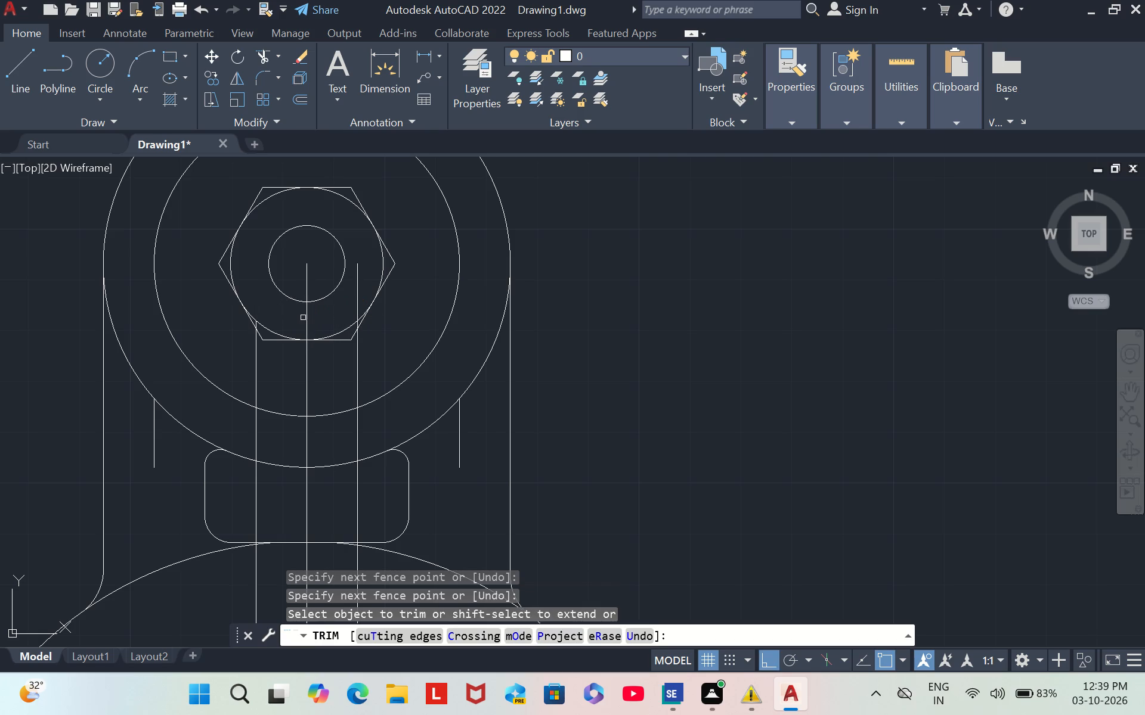
{"action": "left_click", "coordinate": [307, 318]}
{"action": "left_click", "coordinate": [356, 293]}
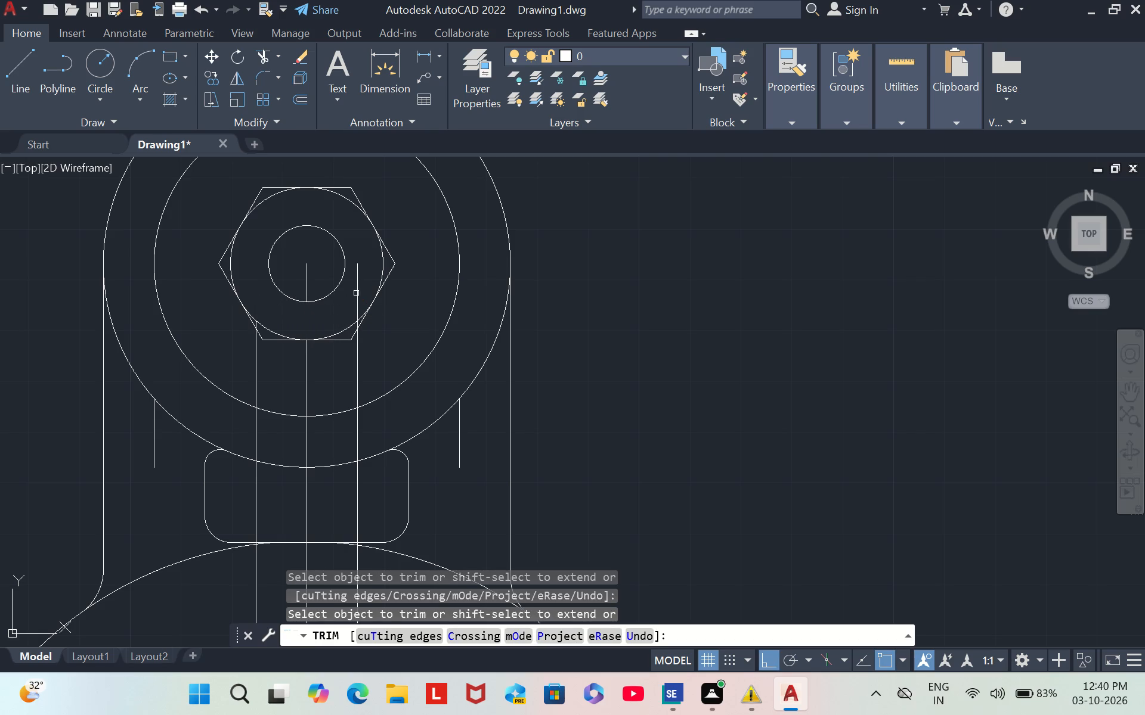
{"action": "left_click", "coordinate": [363, 288]}
{"action": "left_click_drag", "start_coordinate": [361, 294], "coordinate": [360, 300]}
{"action": "left_click", "coordinate": [358, 302]}
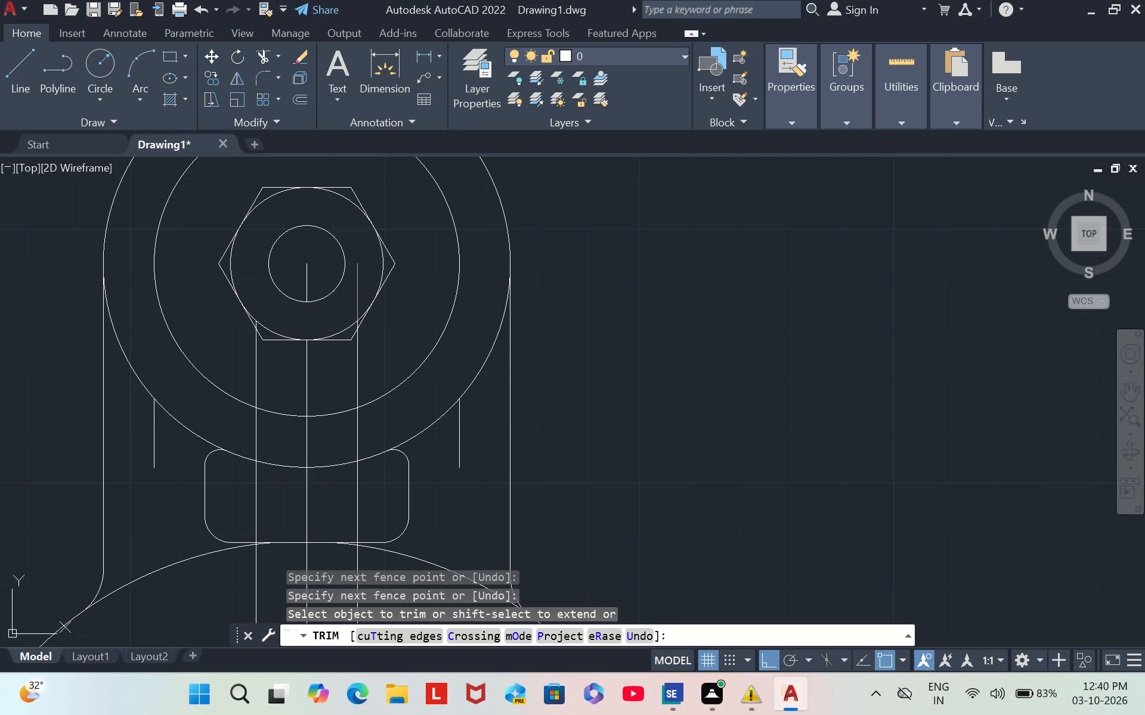
{"action": "left_click", "coordinate": [357, 303]}
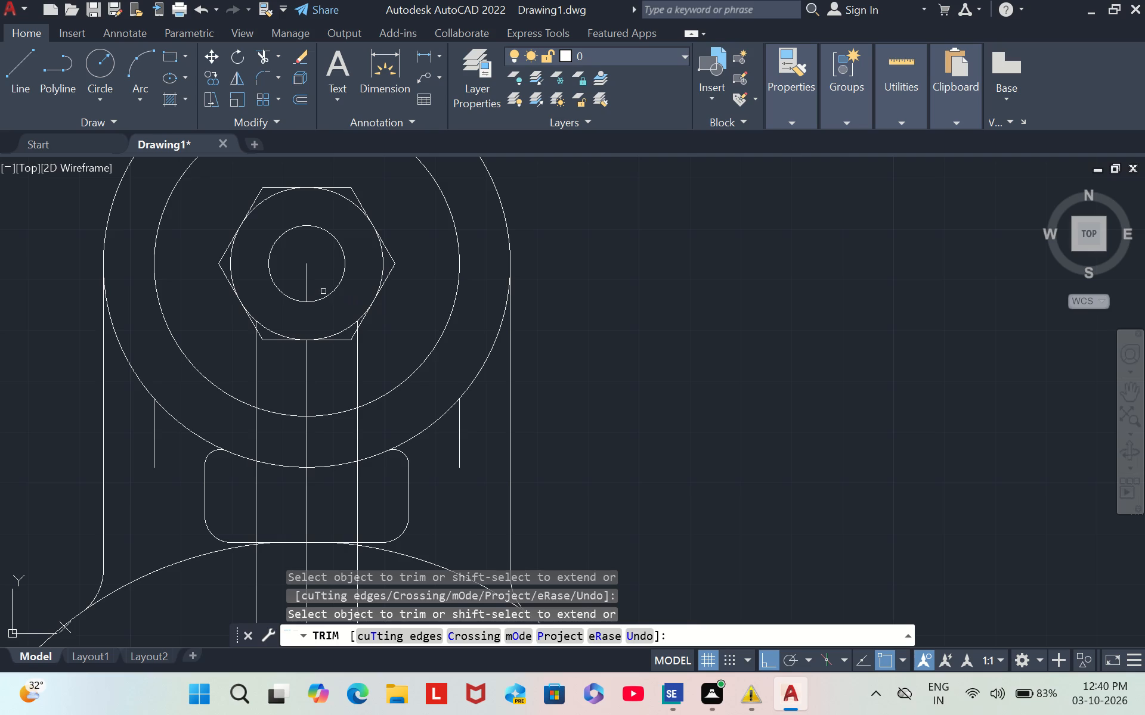
{"action": "left_click", "coordinate": [309, 282]}
Trim the three vertical lines between the bottom of the hexagon and the second-largest upper circle.
{"action": "left_click_drag", "start_coordinate": [245, 365], "coordinate": [276, 368]}
{"action": "double_click", "coordinate": [359, 367]}
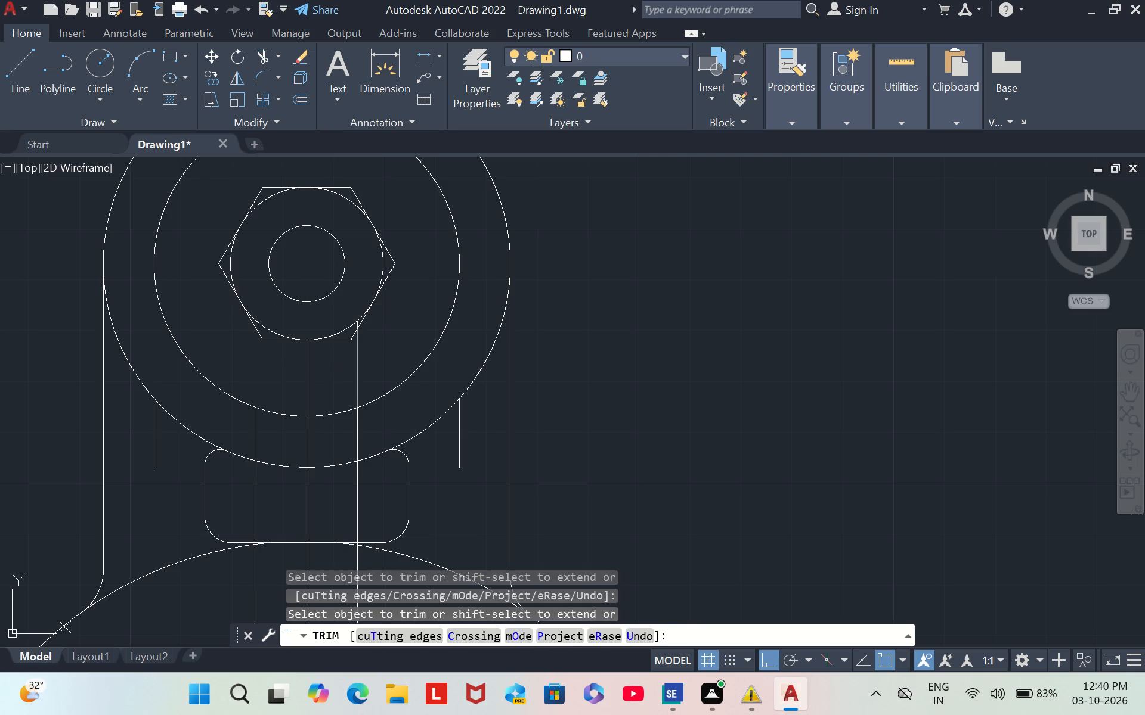
{"action": "left_click", "coordinate": [359, 367]}
{"action": "left_click", "coordinate": [357, 371]}
{"action": "left_click", "coordinate": [305, 375]}
Trim the two short leftover stubs of the offset lines between the hexagon's lower corners and its inscribed circle.
{"action": "scroll", "coordinate": [312, 359], "scroll_direction": "up", "scroll_amount": 2}
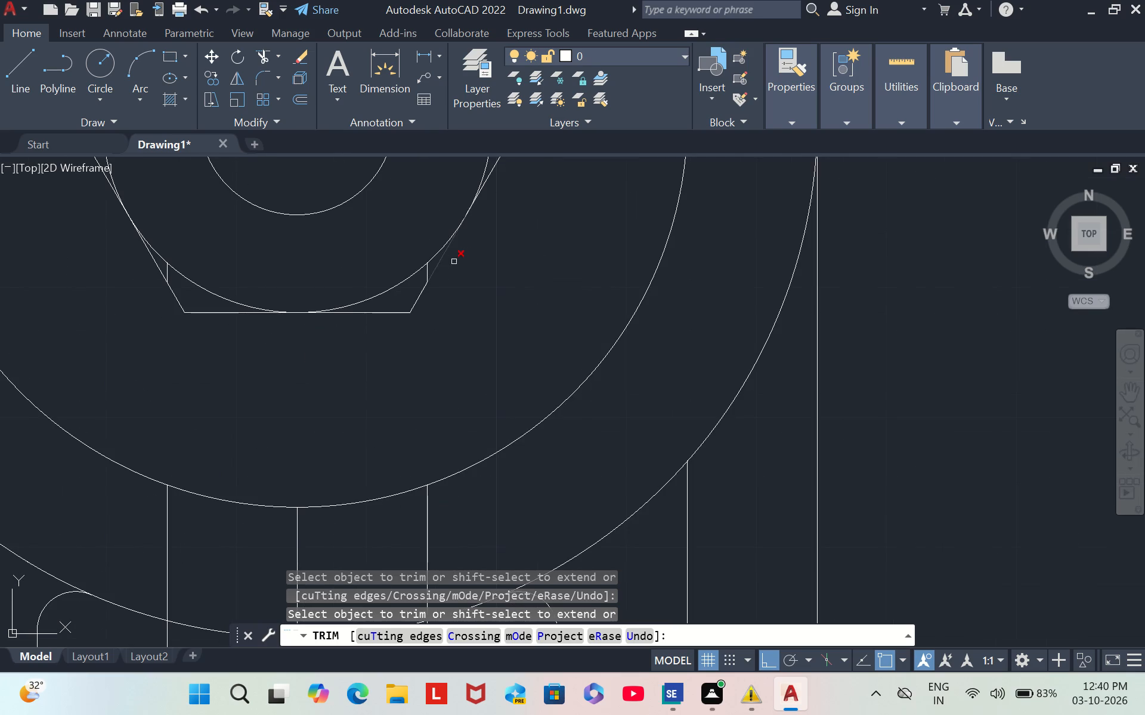
{"action": "left_click", "coordinate": [428, 273]}
{"action": "left_click", "coordinate": [428, 273]}
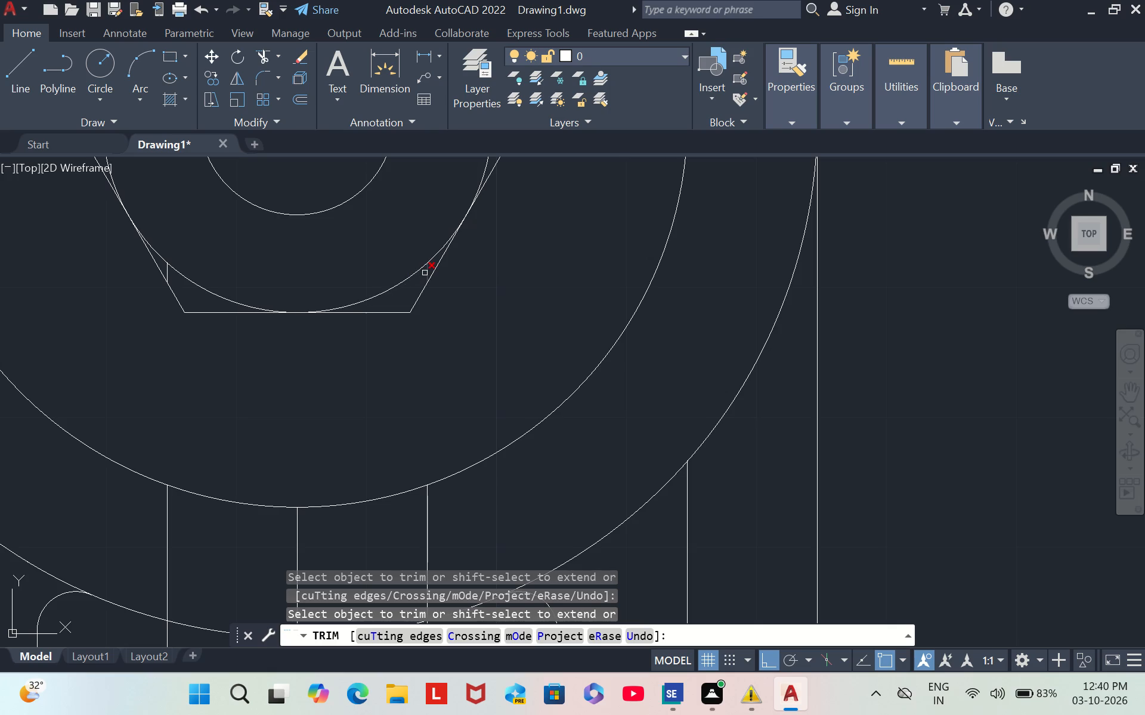
{"action": "left_click", "coordinate": [425, 272]}
{"action": "scroll", "coordinate": [186, 254], "scroll_direction": "up", "scroll_amount": 1}
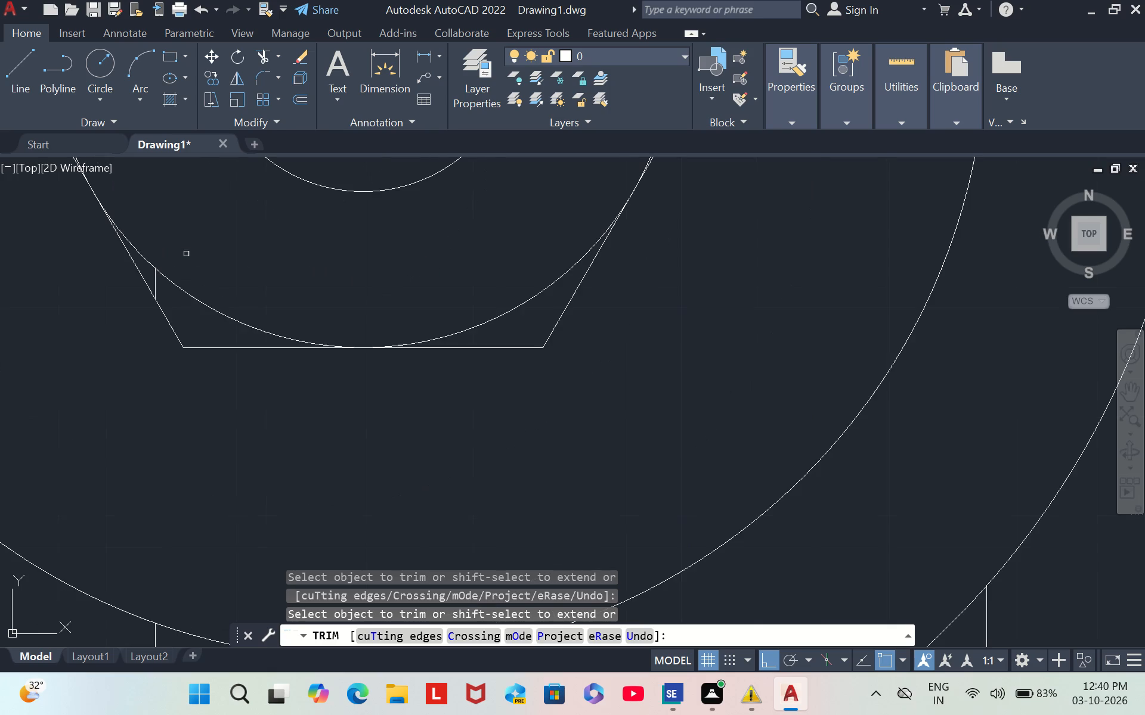
{"action": "scroll", "coordinate": [191, 252], "scroll_direction": "up", "scroll_amount": 1}
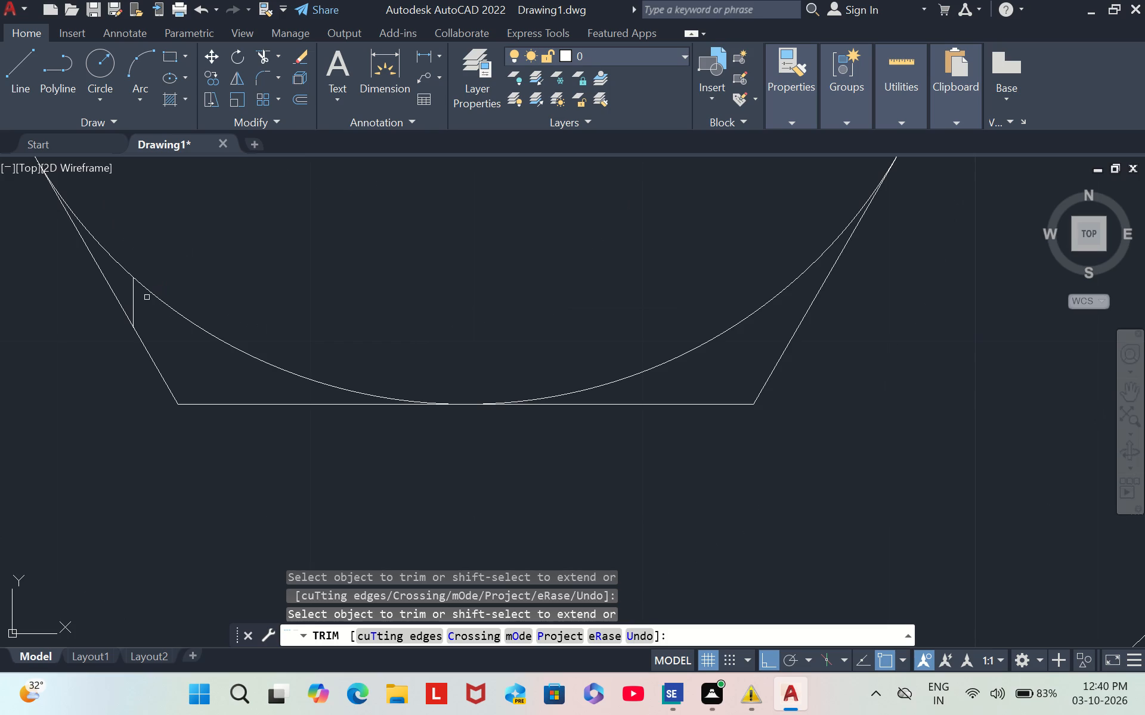
{"action": "left_click", "coordinate": [135, 300]}
Trim the three vertical lines in the ring between the two largest upper circles.
{"action": "scroll", "coordinate": [262, 269], "scroll_direction": "down", "scroll_amount": 3}
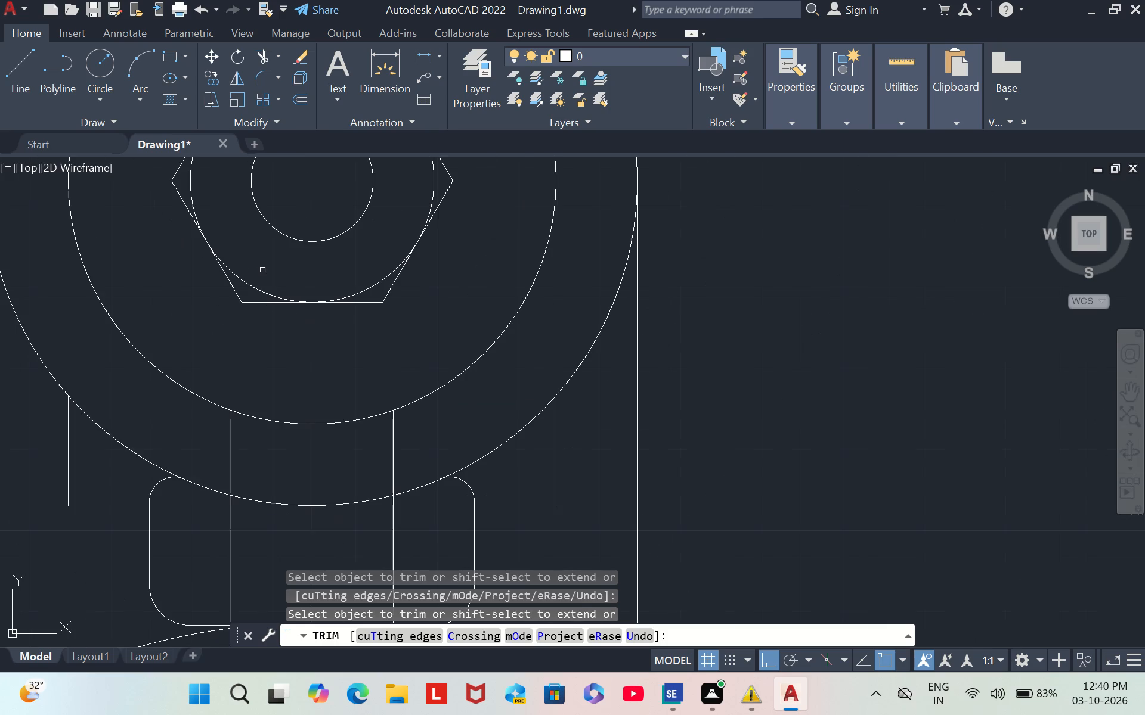
{"action": "scroll", "coordinate": [246, 412], "scroll_direction": "down", "scroll_amount": 4}
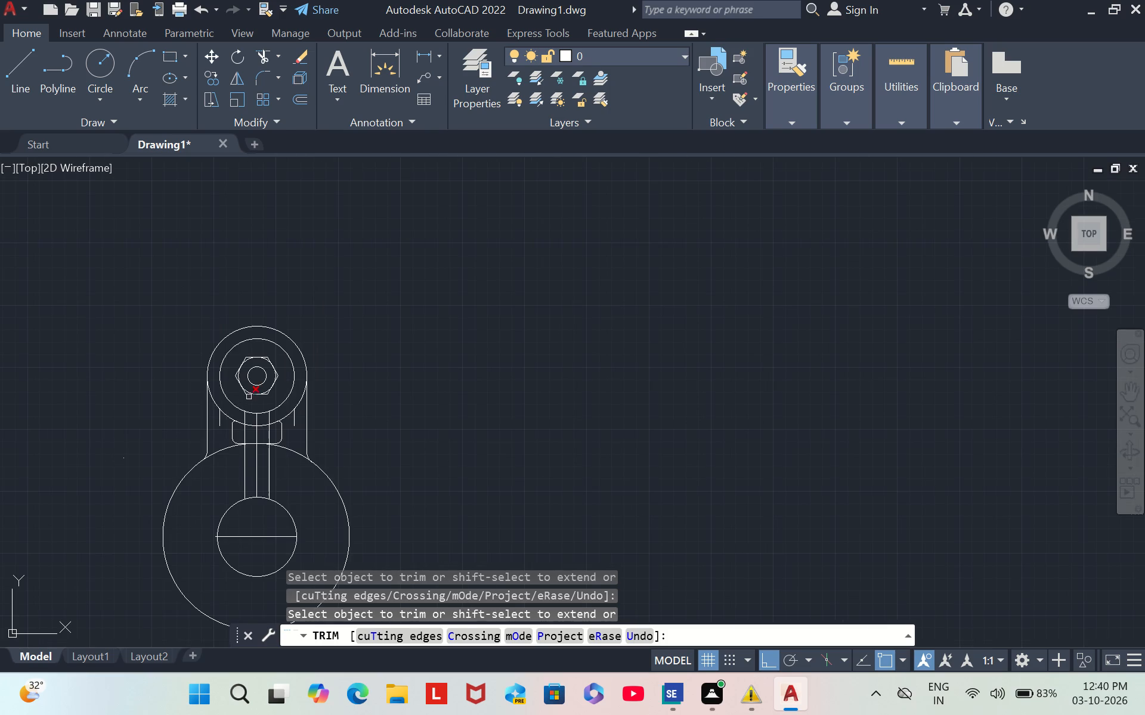
{"action": "scroll", "coordinate": [243, 407], "scroll_direction": "up", "scroll_amount": 2}
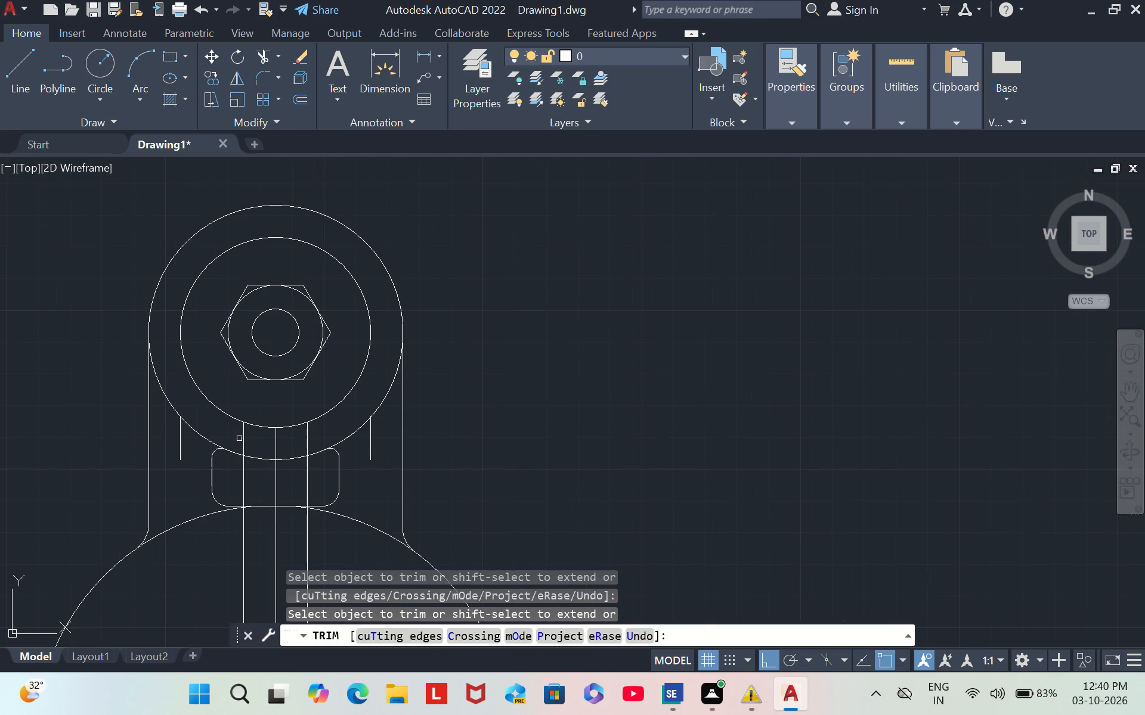
{"action": "left_click_drag", "start_coordinate": [240, 435], "coordinate": [246, 435]}
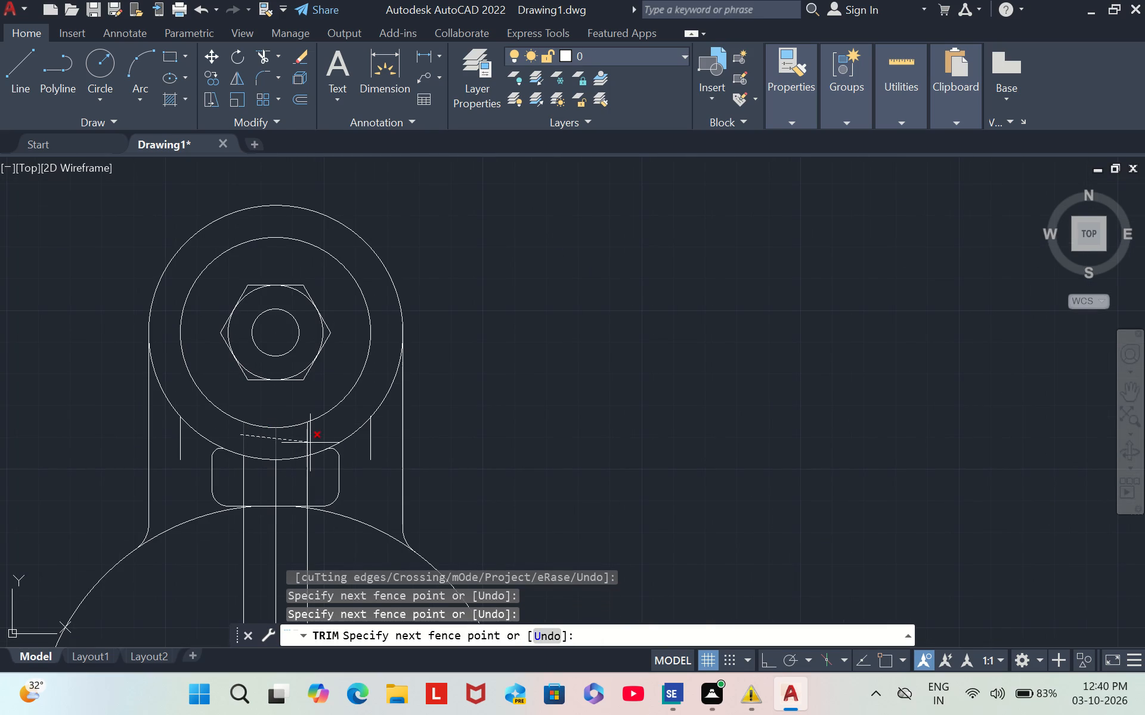
{"action": "left_click", "coordinate": [300, 443]}
{"action": "left_click", "coordinate": [303, 439]}
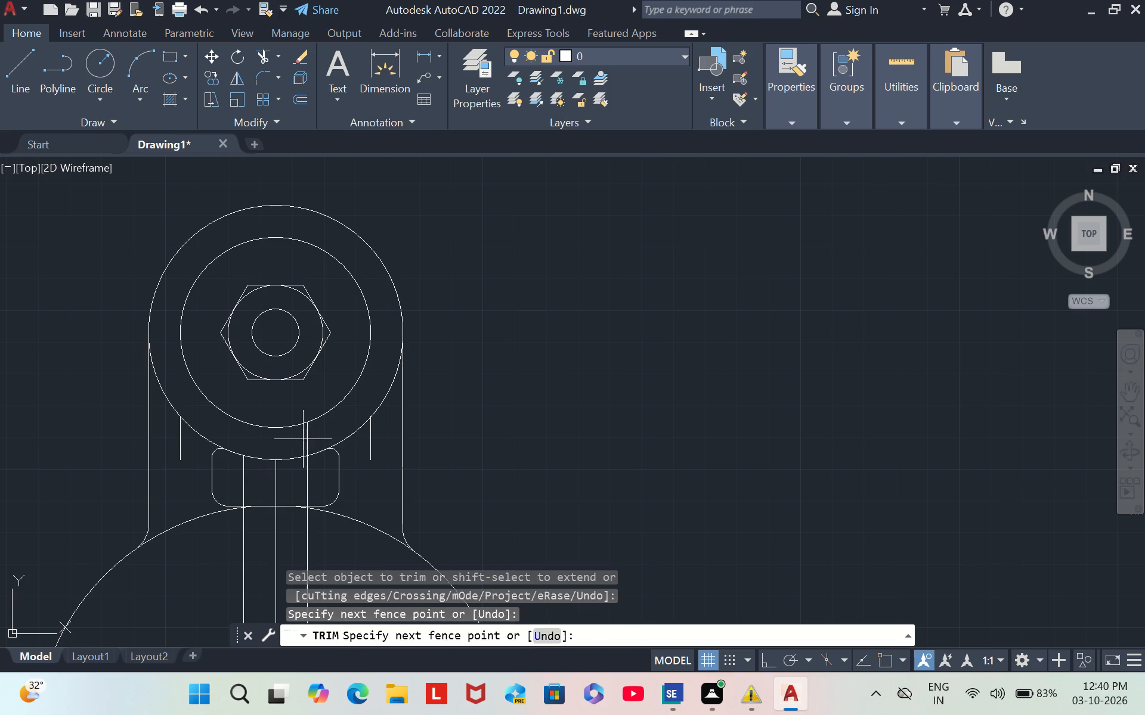
{"action": "left_click", "coordinate": [309, 437]}
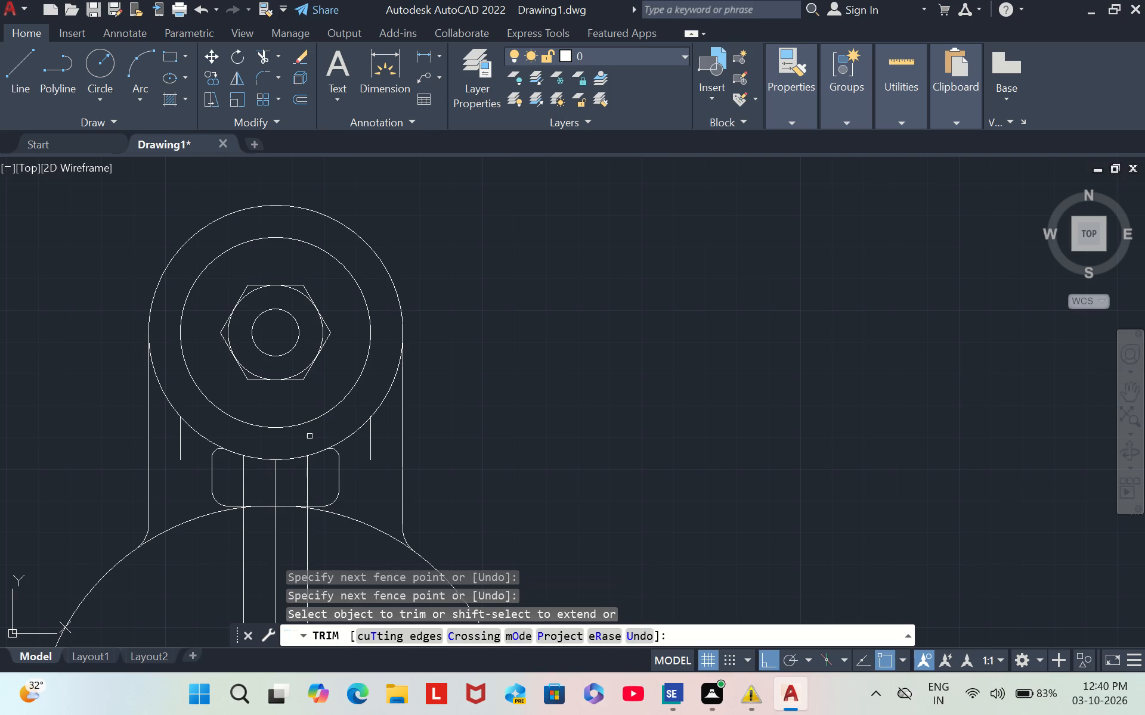
Trim the three vertical lines inside the filleted rectangle below the upper circles, and end the trimming.
{"action": "left_click_drag", "start_coordinate": [229, 487], "coordinate": [277, 484]}
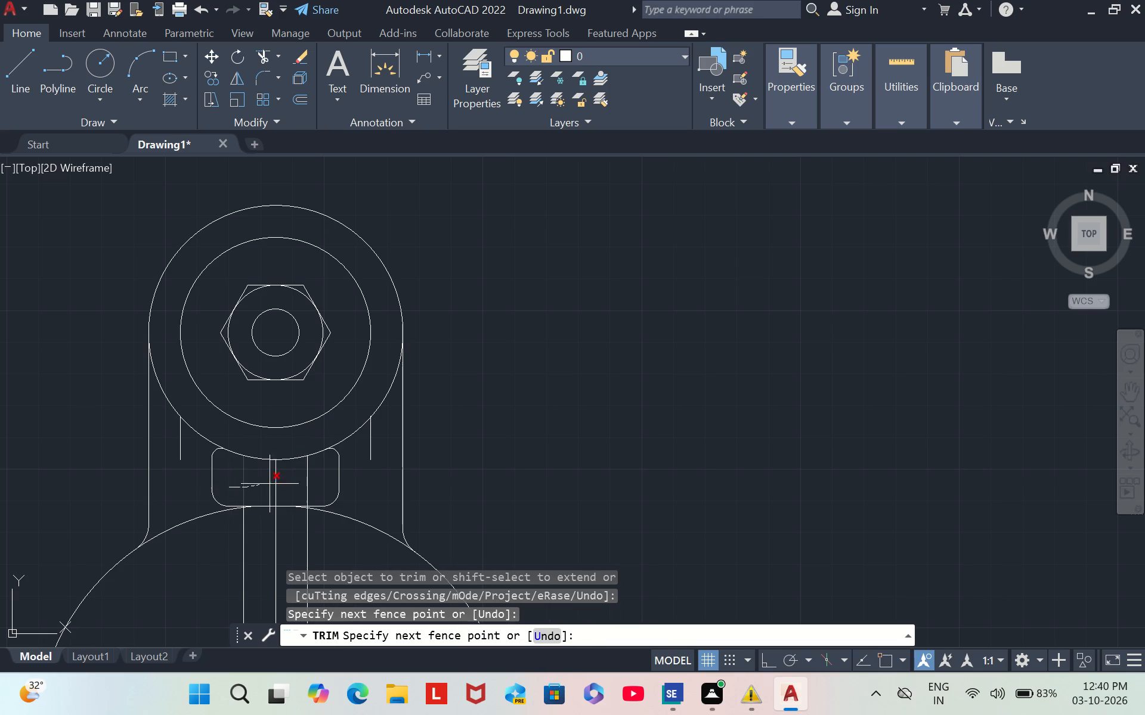
{"action": "left_click_drag", "start_coordinate": [277, 484], "coordinate": [308, 476]}
{"action": "left_click", "coordinate": [308, 476]}
{"action": "scroll", "coordinate": [276, 493], "scroll_direction": "down", "scroll_amount": 2}
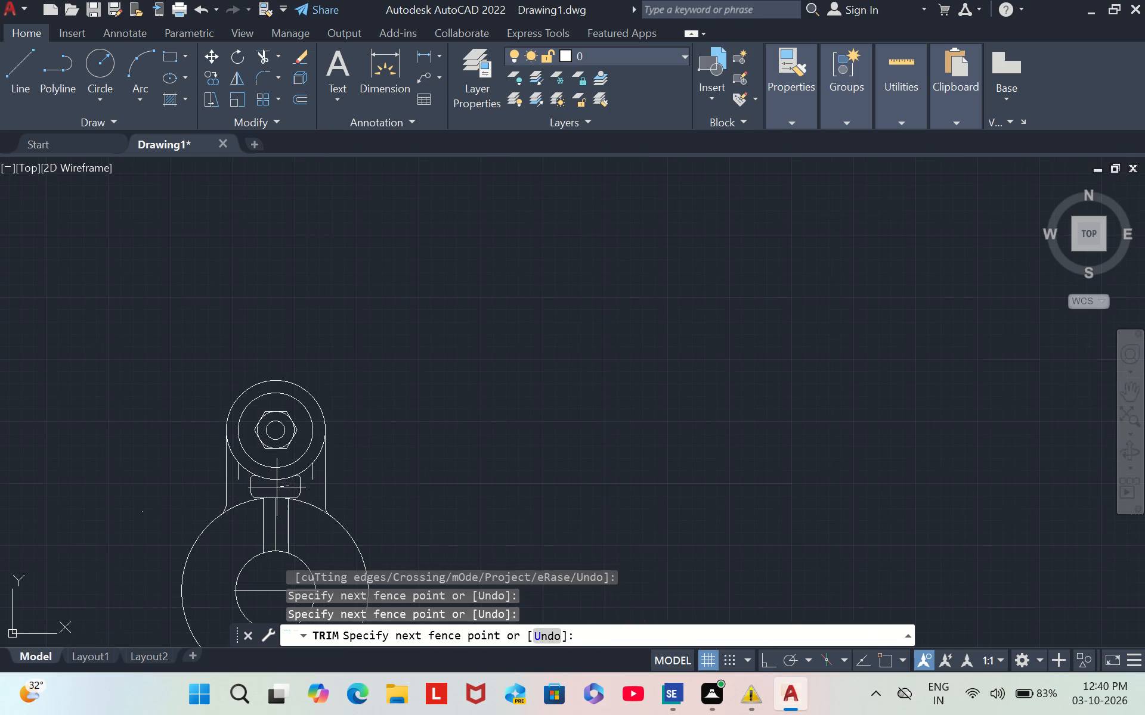
{"action": "scroll", "coordinate": [279, 482], "scroll_direction": "up", "scroll_amount": 2}
{"action": "key", "text": "Escape"}
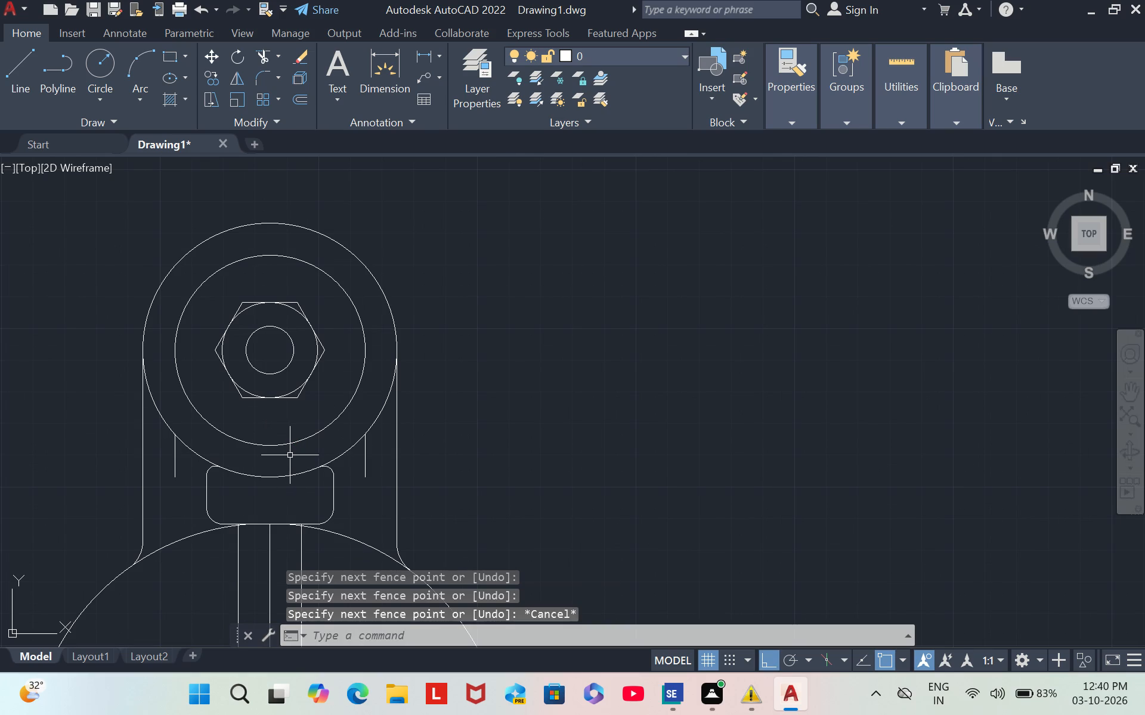
Draw a horizontal line from the midpoint of the left offset line across to the right offset line, above the lower inner circle.
{"action": "left_click", "coordinate": [1134, 402]}
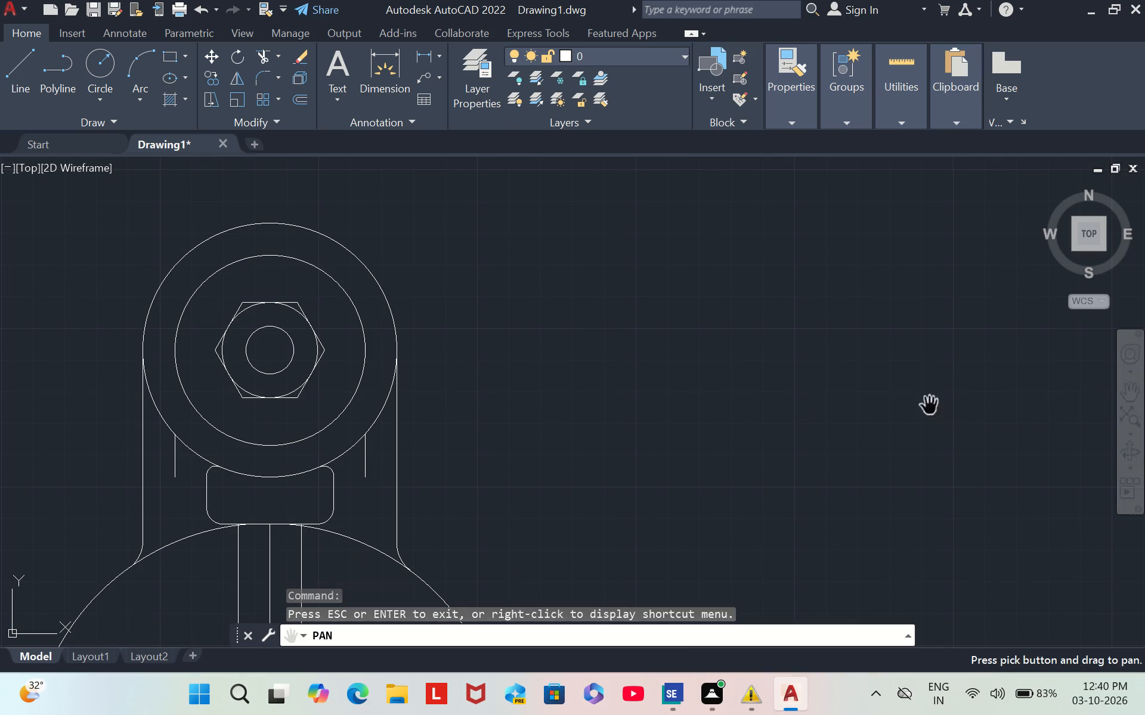
{"action": "left_click_drag", "start_coordinate": [419, 406], "coordinate": [750, 203]}
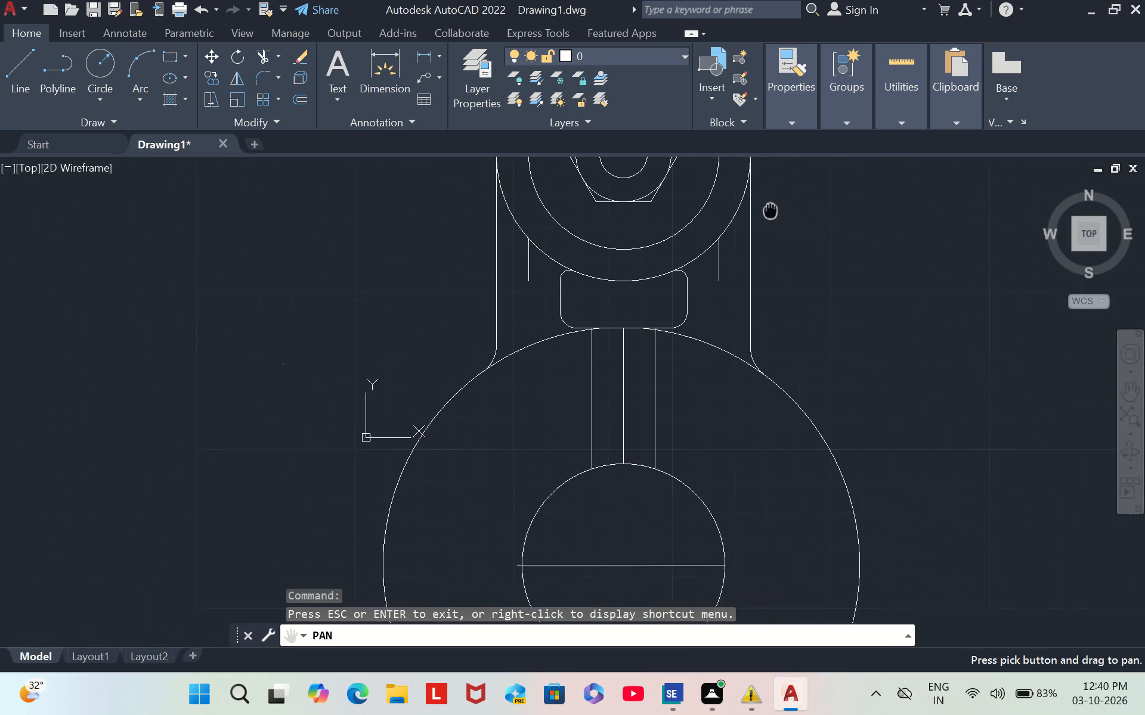
{"action": "left_click_drag", "start_coordinate": [750, 203], "coordinate": [745, 200]}
{"action": "key", "text": "Escape"}
{"action": "key", "text": "Escape"}
{"action": "key", "text": "Escape"}
{"action": "key", "text": "Escape"}
{"action": "key", "text": "Escape"}
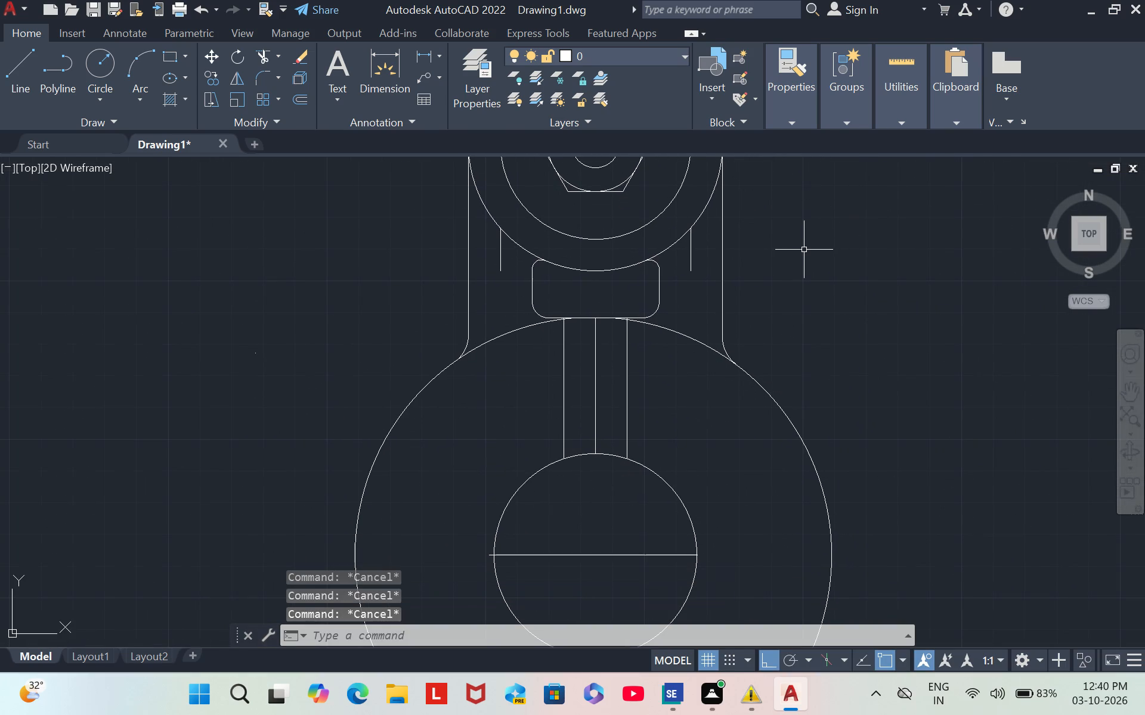
{"action": "key", "text": "Escape"}
{"action": "key", "text": "l"}
{"action": "key", "text": "Return"}
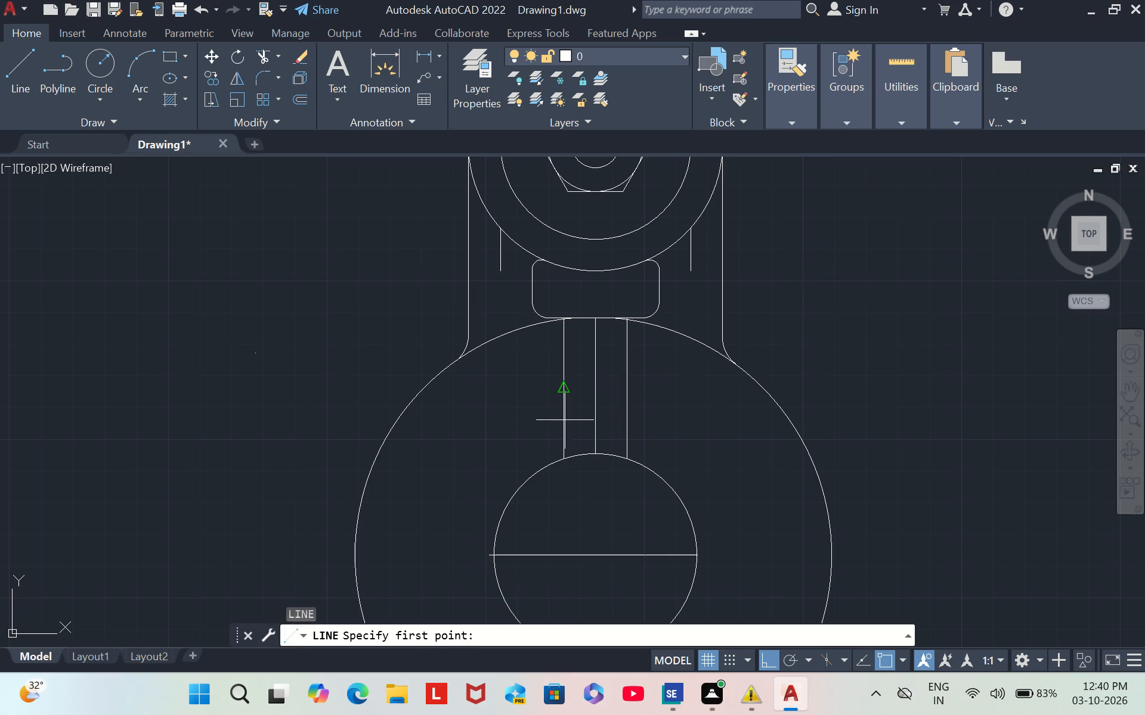
{"action": "left_click_drag", "start_coordinate": [563, 420], "coordinate": [631, 397]}
{"action": "left_click", "coordinate": [631, 397]}
{"action": "key", "text": "Escape"}
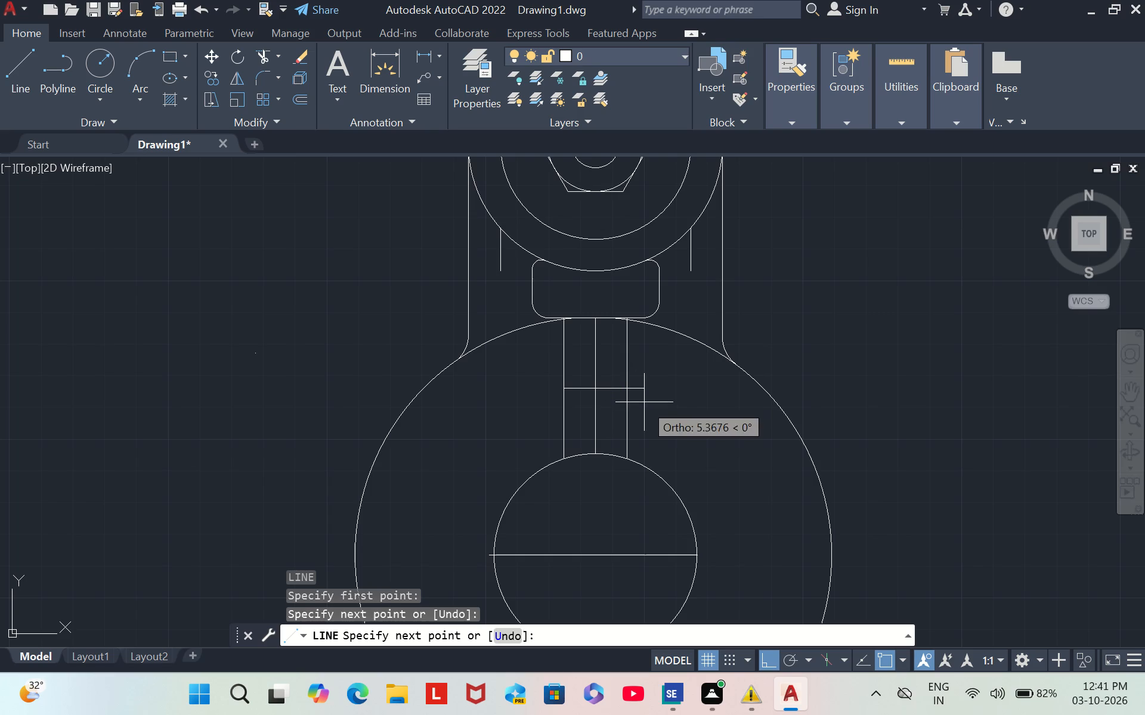
{"action": "key", "text": "Escape"}
{"action": "key", "text": "Escape"}
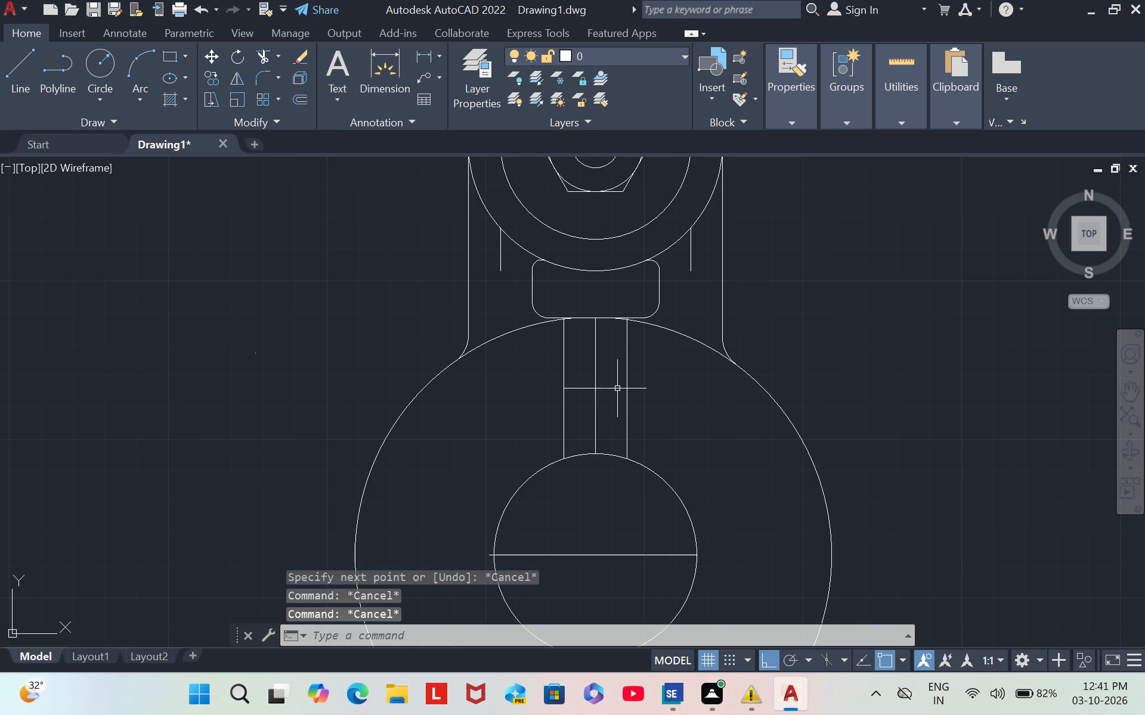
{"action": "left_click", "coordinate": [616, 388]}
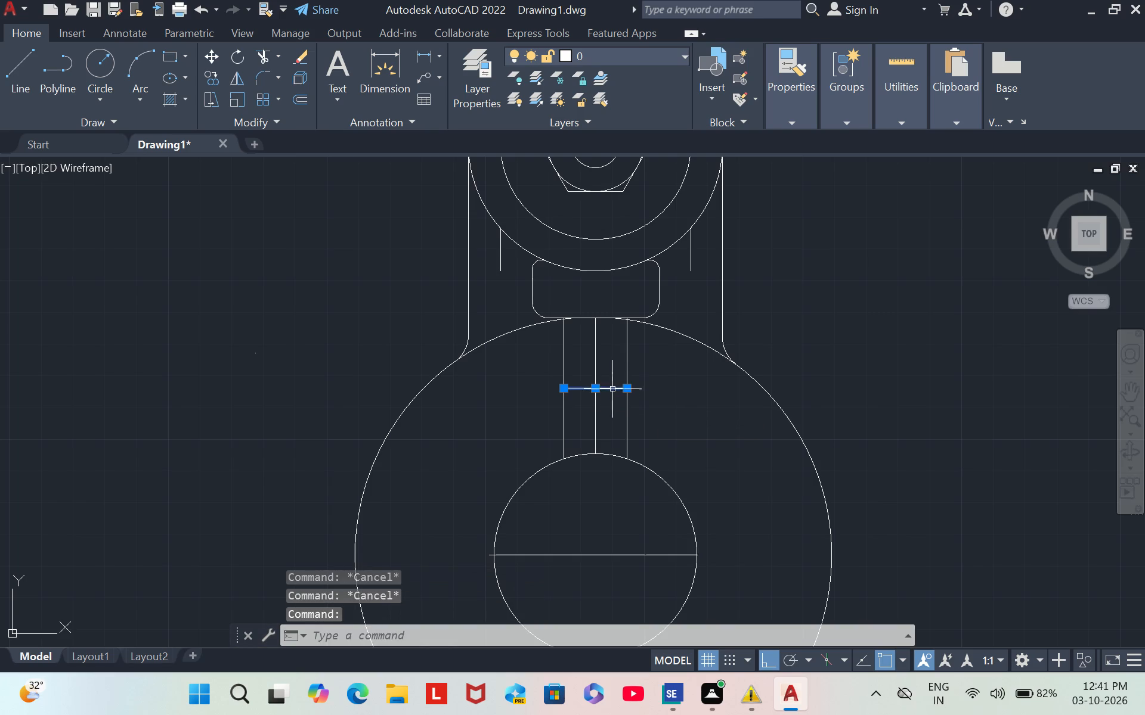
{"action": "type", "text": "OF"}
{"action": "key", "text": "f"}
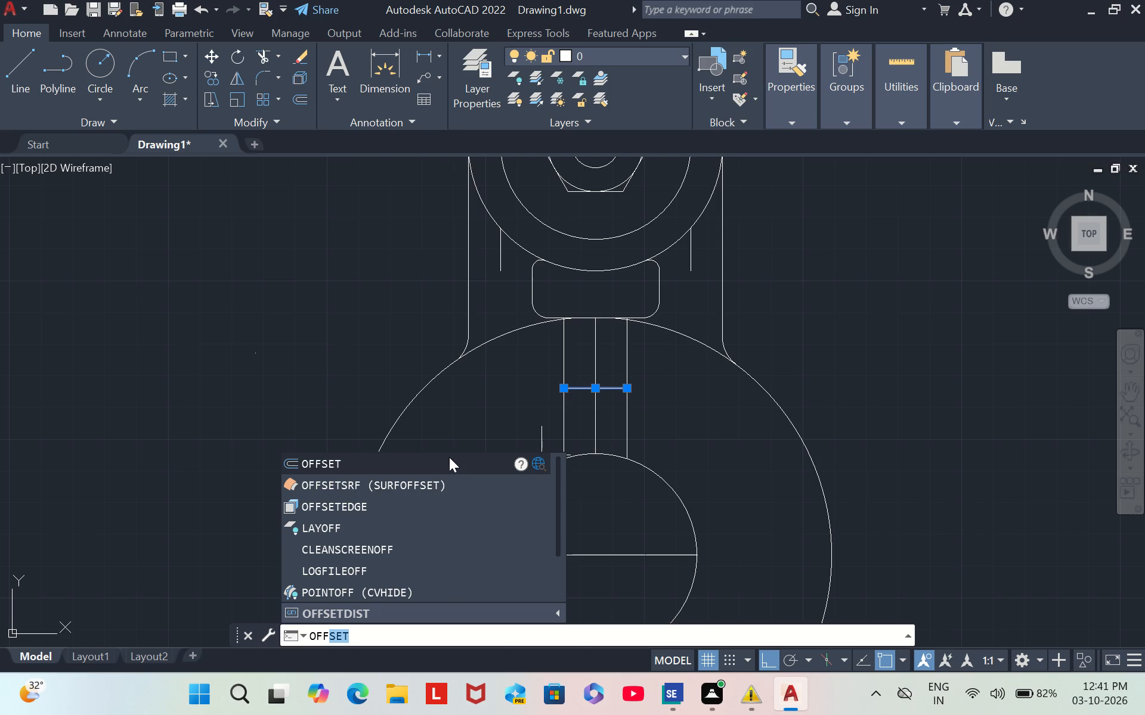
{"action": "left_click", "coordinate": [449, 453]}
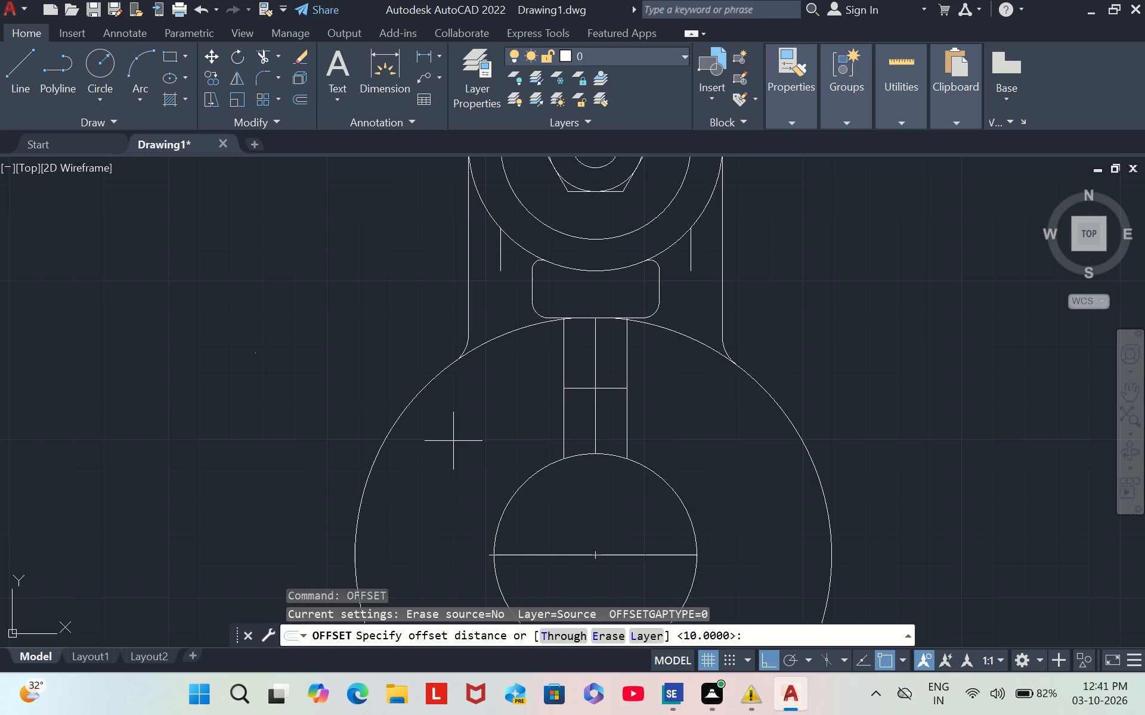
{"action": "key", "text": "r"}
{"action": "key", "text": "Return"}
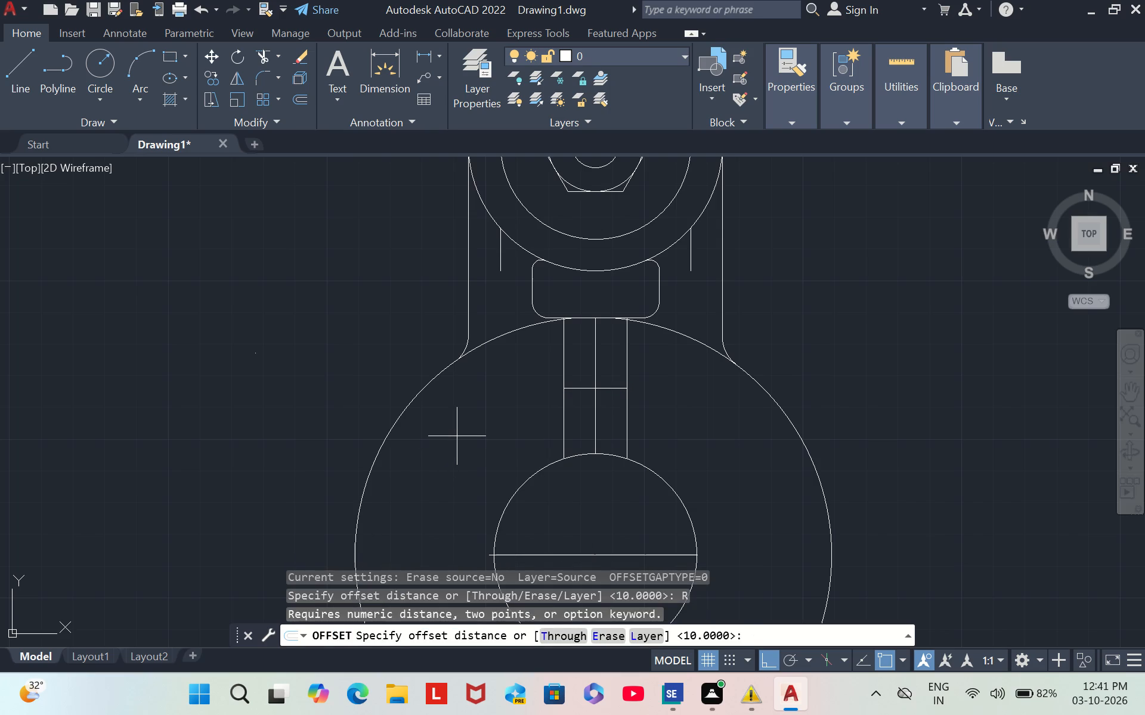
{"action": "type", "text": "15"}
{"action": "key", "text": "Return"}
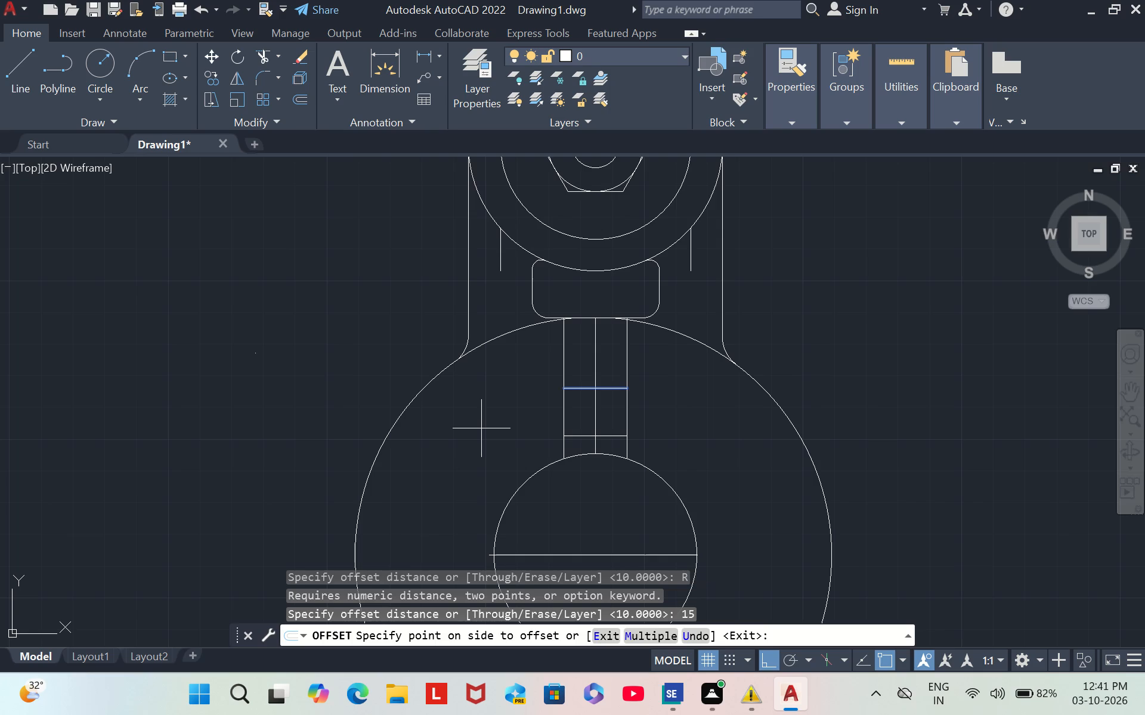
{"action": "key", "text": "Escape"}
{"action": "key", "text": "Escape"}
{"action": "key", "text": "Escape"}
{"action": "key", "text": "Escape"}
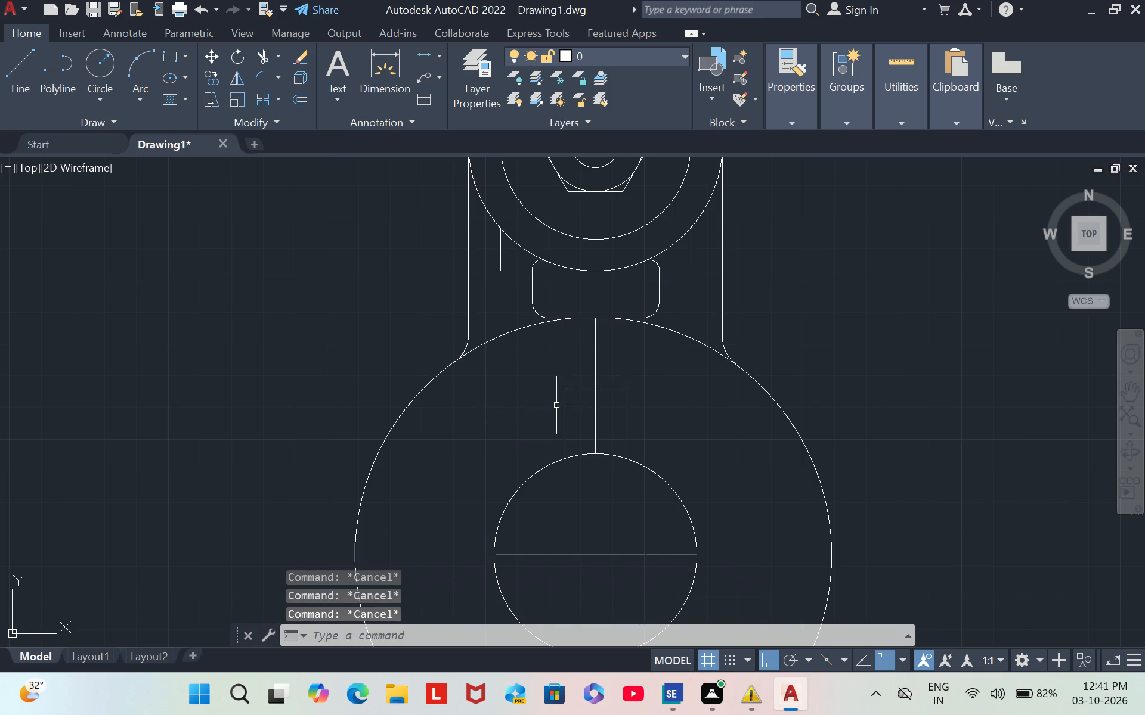
Offset the horizontal cross line between the two vertical lines 10 units downward, towards the lower inner circle.
{"action": "left_click", "coordinate": [581, 388]}
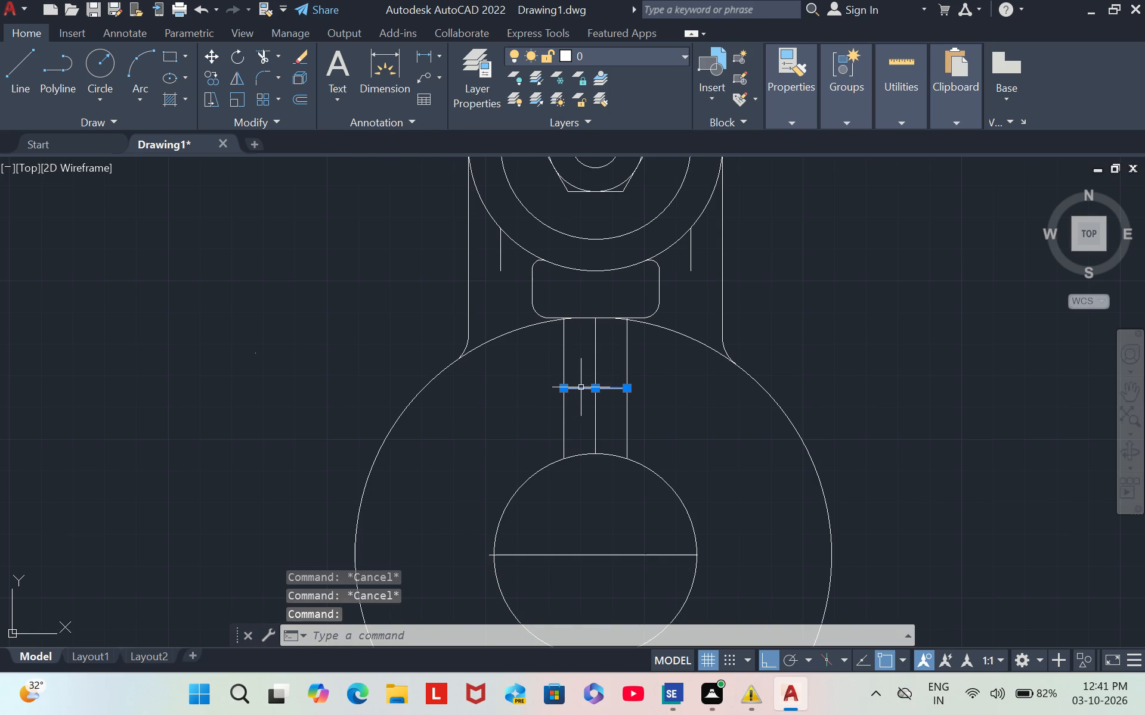
{"action": "key", "text": "o"}
{"action": "key", "text": "f"}
{"action": "key", "text": "f"}
{"action": "type", "text": "SW"}
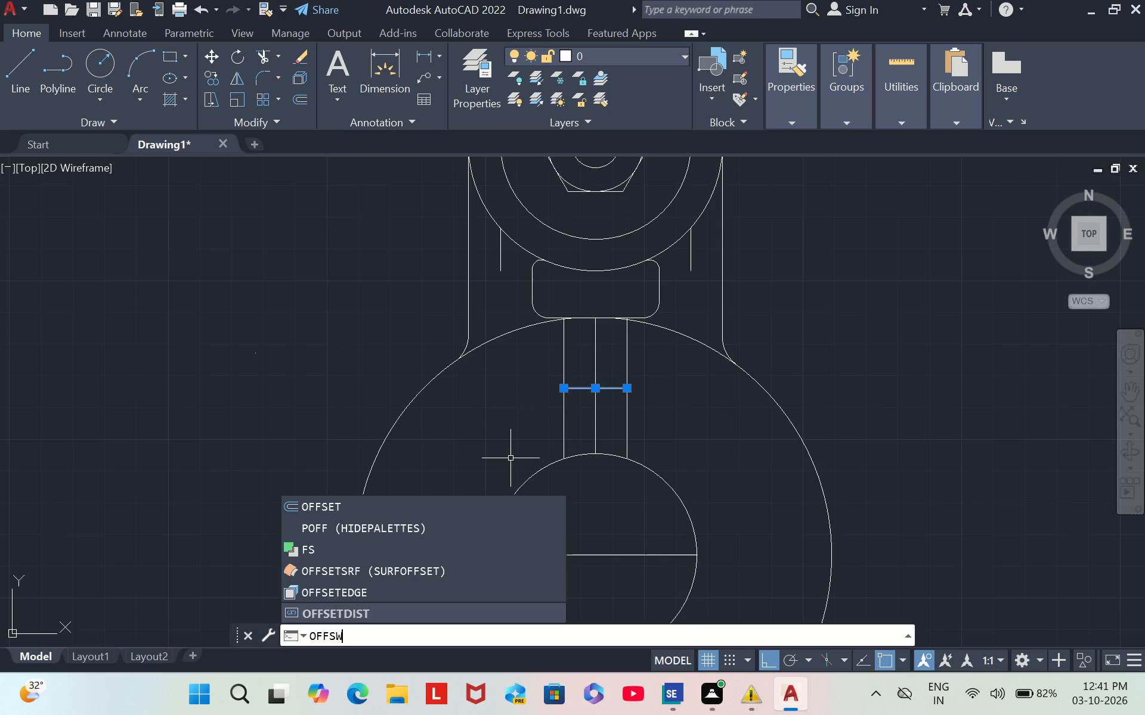
{"action": "left_click", "coordinate": [447, 506]}
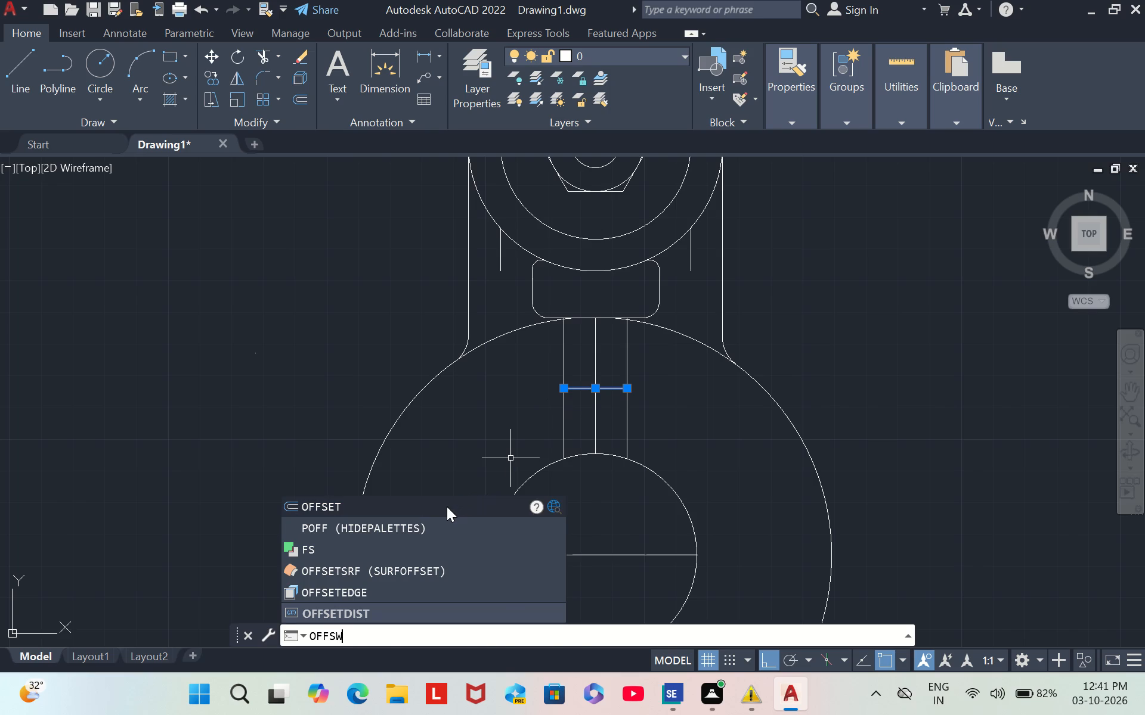
{"action": "key", "text": "r"}
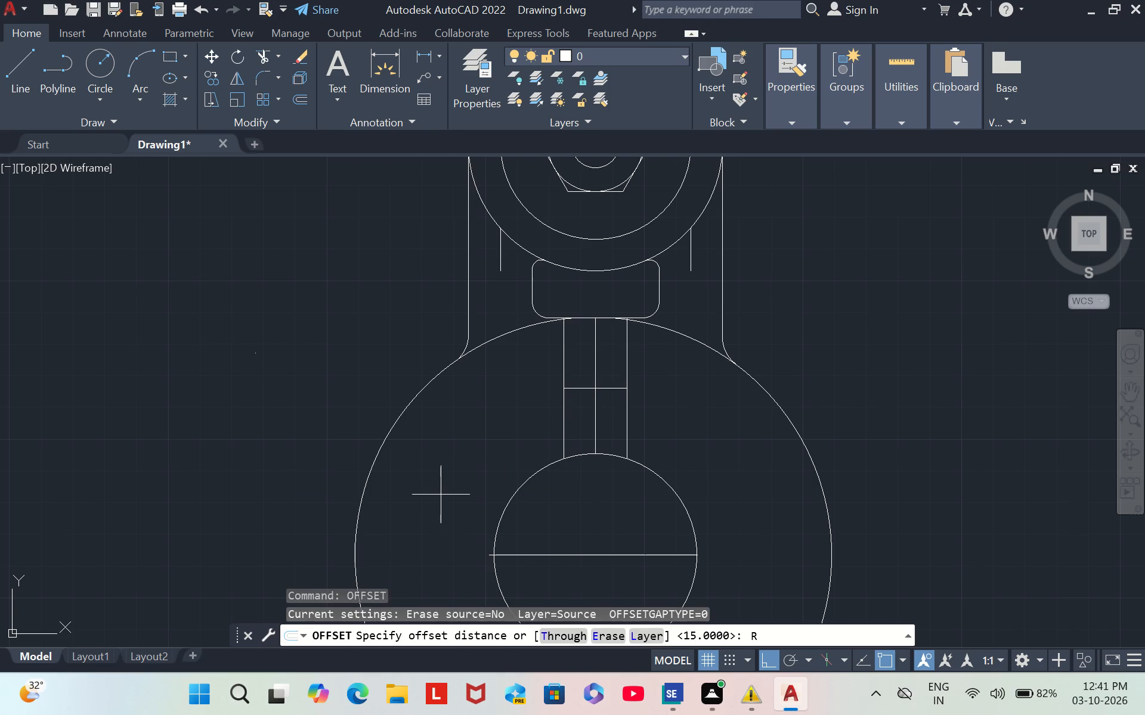
{"action": "key", "text": "Return"}
{"action": "key", "text": "1"}
{"action": "key", "text": "0"}
{"action": "key", "text": "Return"}
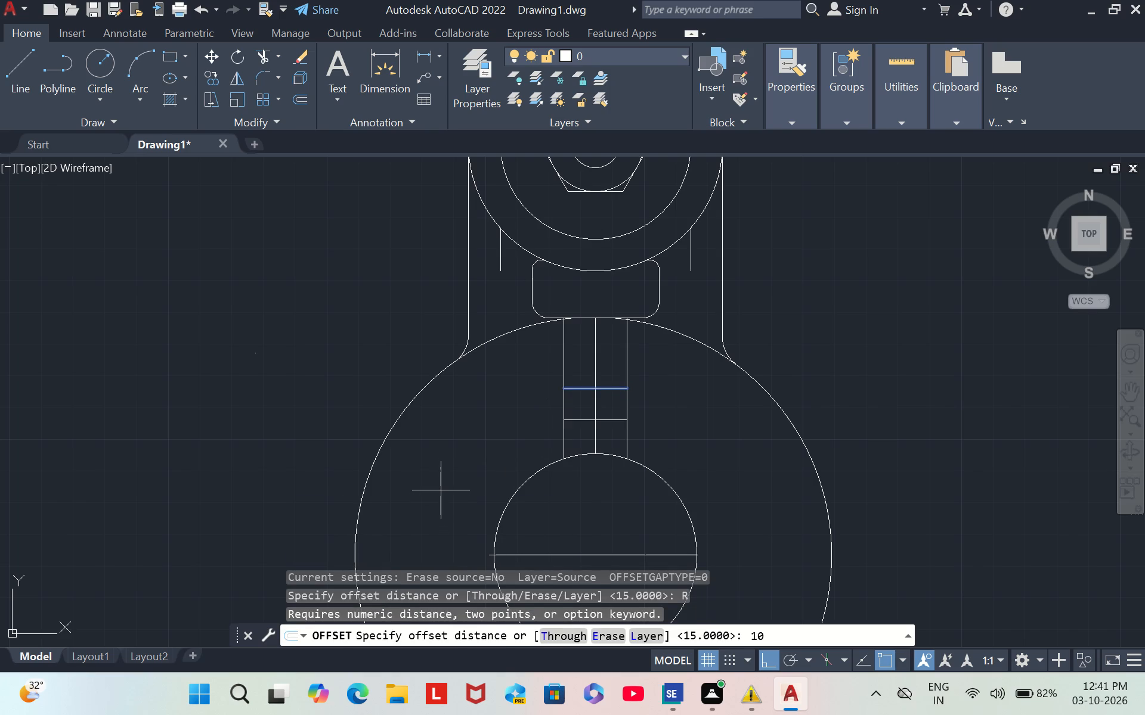
{"action": "left_click", "coordinate": [444, 487]}
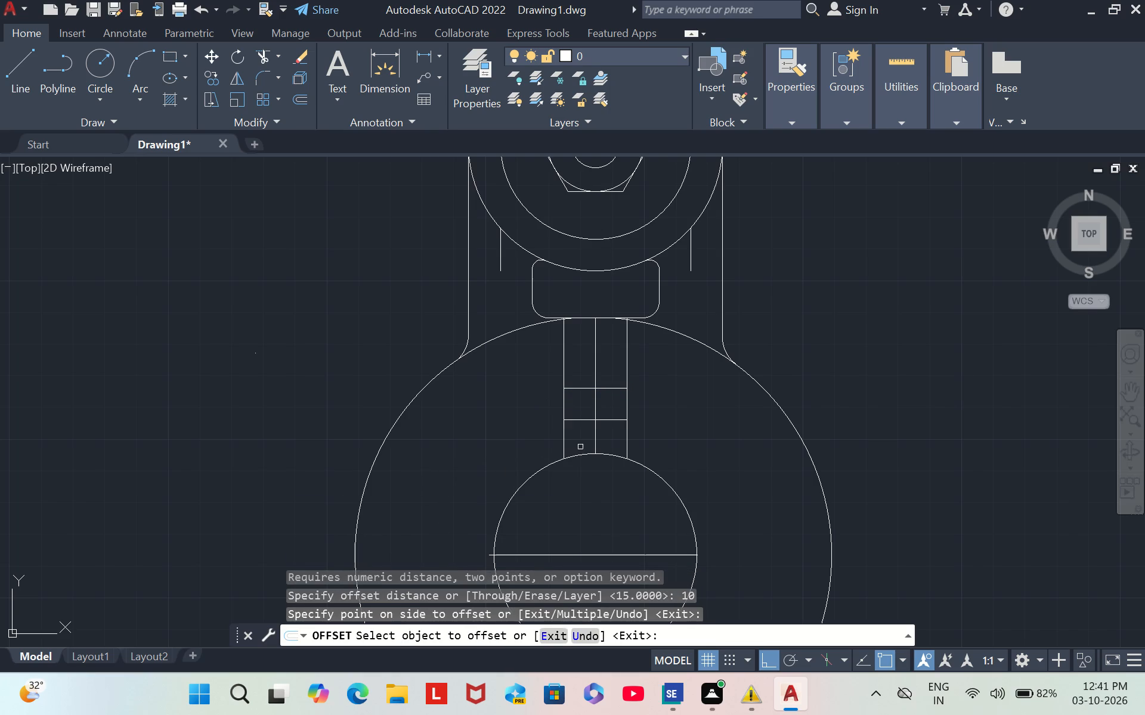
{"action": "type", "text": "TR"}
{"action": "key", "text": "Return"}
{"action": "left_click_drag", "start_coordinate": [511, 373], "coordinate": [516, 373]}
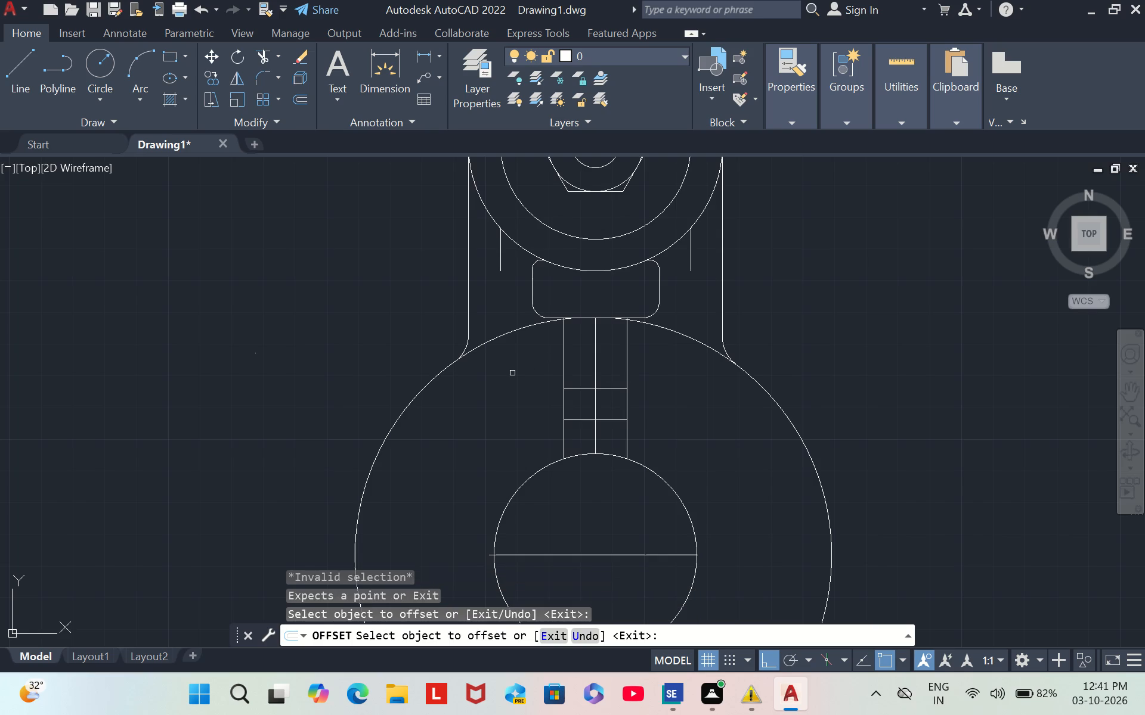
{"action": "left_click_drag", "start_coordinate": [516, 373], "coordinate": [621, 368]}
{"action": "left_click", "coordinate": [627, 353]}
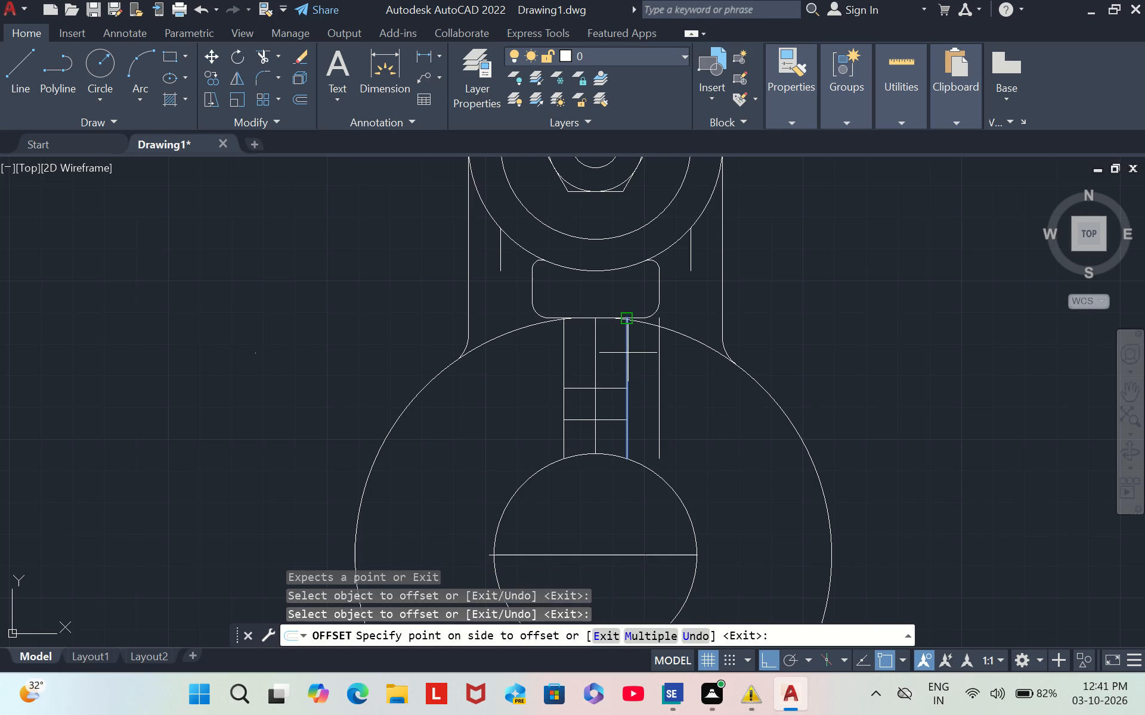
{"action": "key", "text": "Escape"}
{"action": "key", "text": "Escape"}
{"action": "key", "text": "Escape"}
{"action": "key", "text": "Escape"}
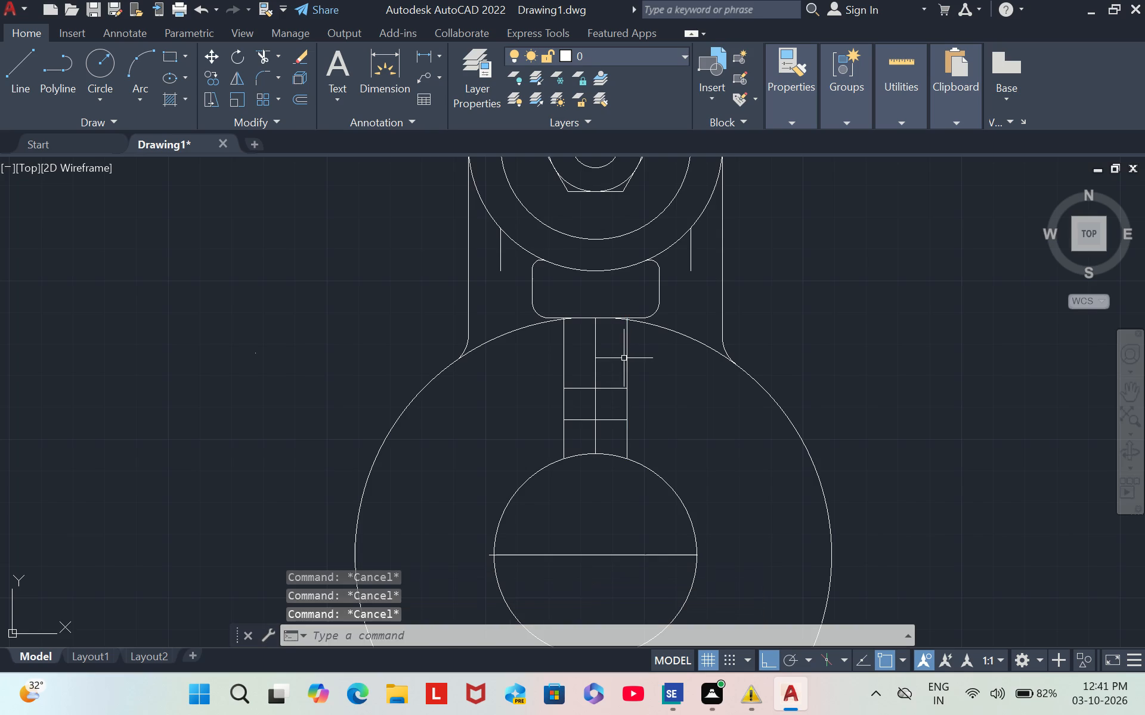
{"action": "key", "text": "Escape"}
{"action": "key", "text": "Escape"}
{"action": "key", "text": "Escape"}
Trim the three vertical lines between the large lower circle and the upper cross line, and trim away that cross line.
{"action": "type", "text": "TR"}
{"action": "key", "text": "Return"}
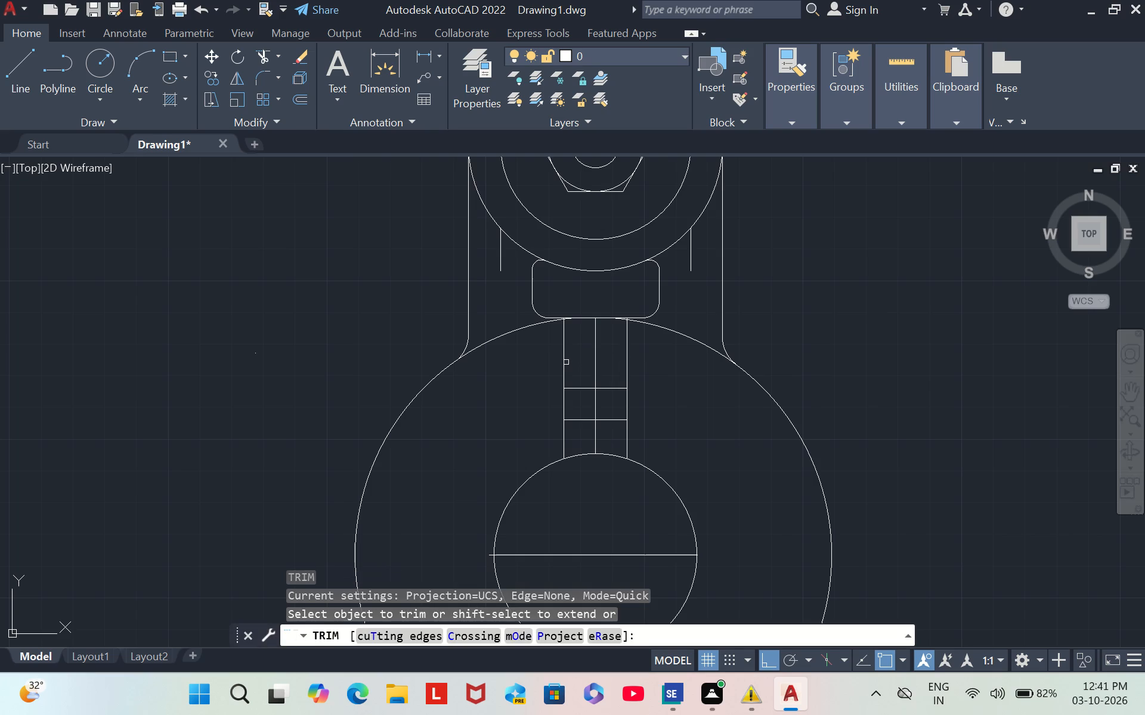
{"action": "left_click_drag", "start_coordinate": [561, 370], "coordinate": [629, 364]}
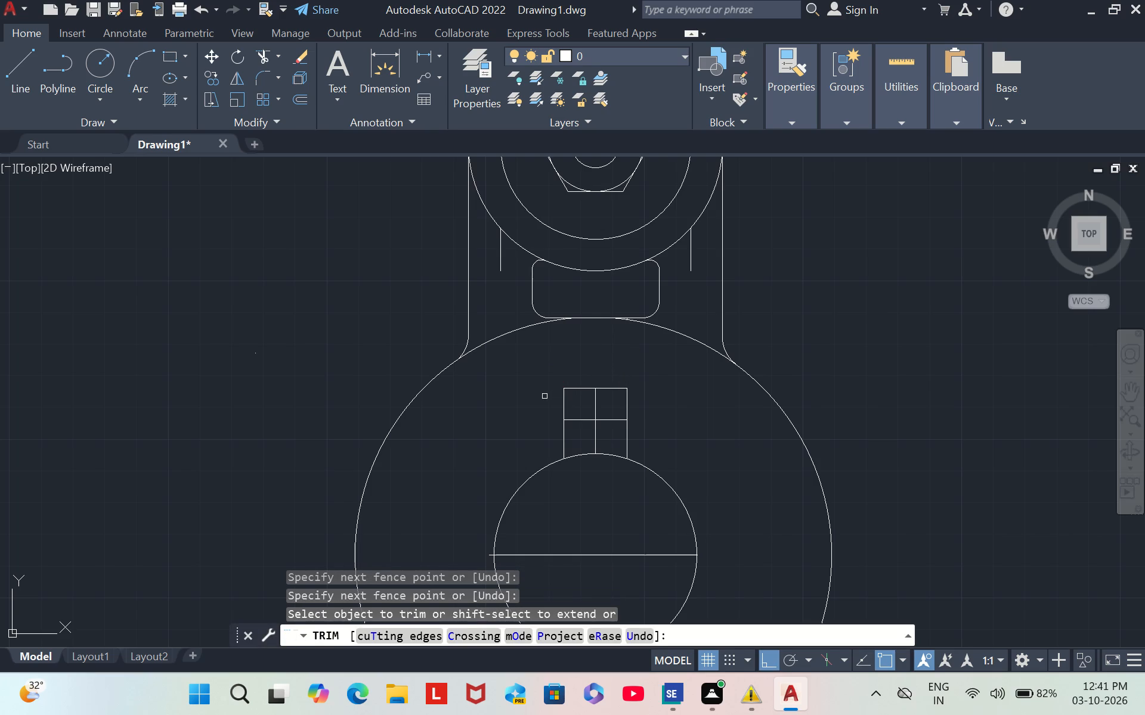
{"action": "left_click_drag", "start_coordinate": [544, 396], "coordinate": [636, 386]}
{"action": "left_click_drag", "start_coordinate": [636, 387], "coordinate": [633, 390]}
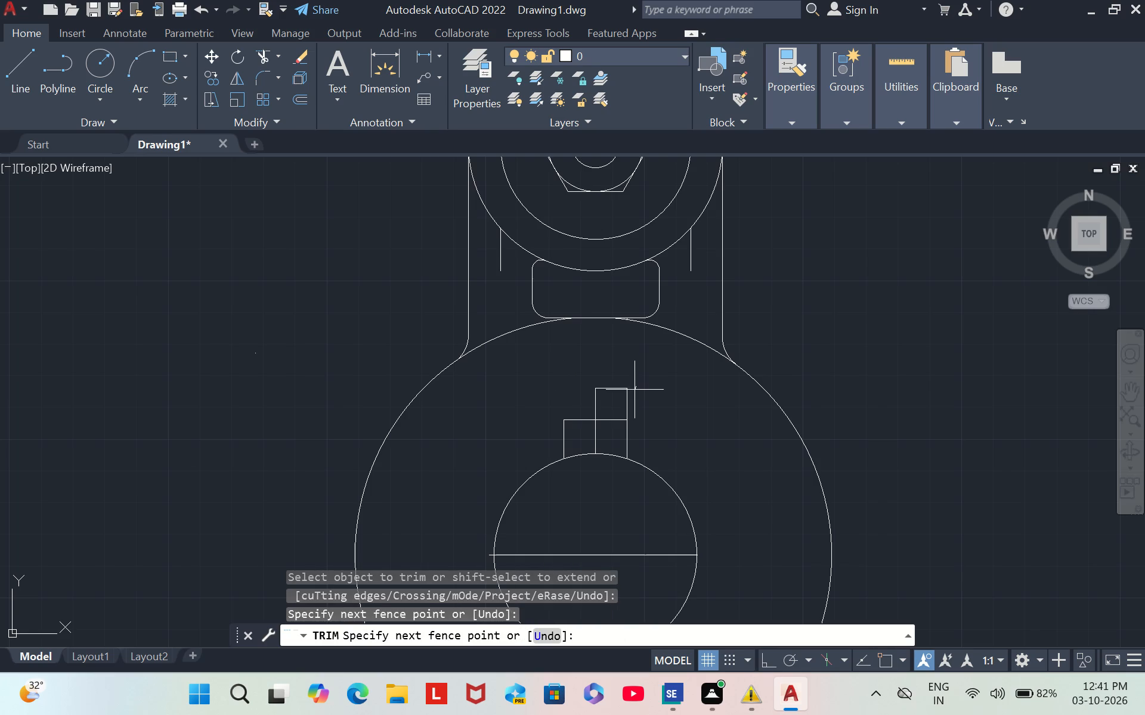
{"action": "left_click_drag", "start_coordinate": [633, 390], "coordinate": [578, 388]}
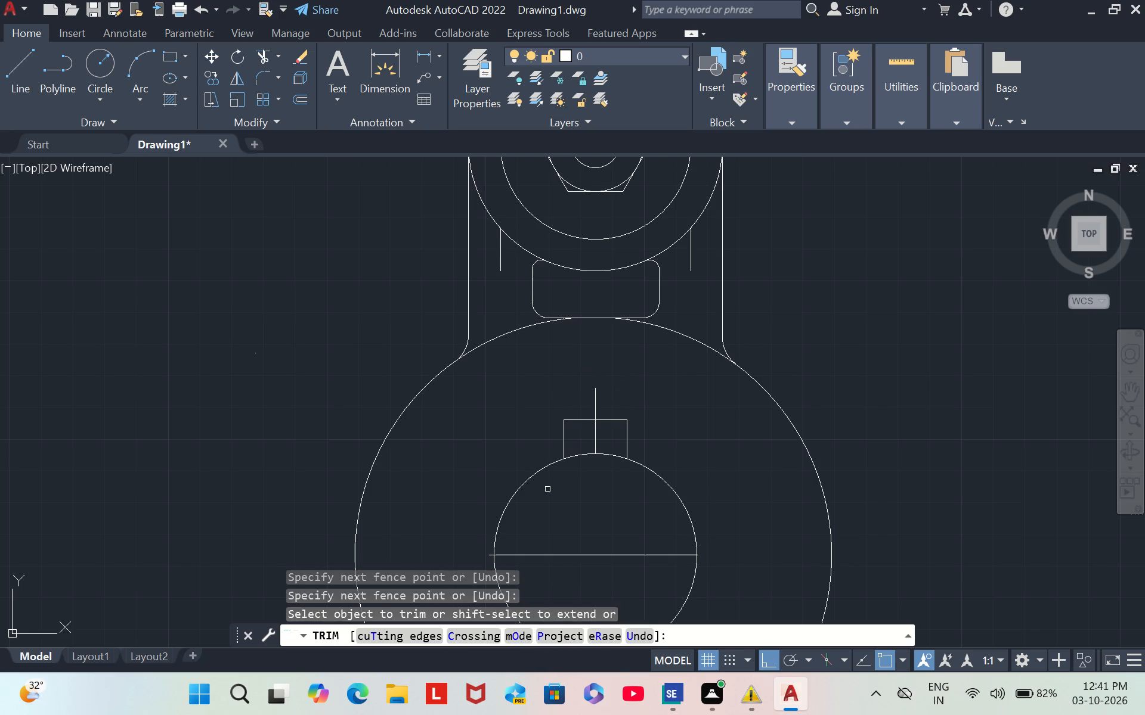
Trim the inner circle's arc between the keyway sides and the remaining vertical centre line through and above the keyway.
{"action": "left_click", "coordinate": [581, 456]}
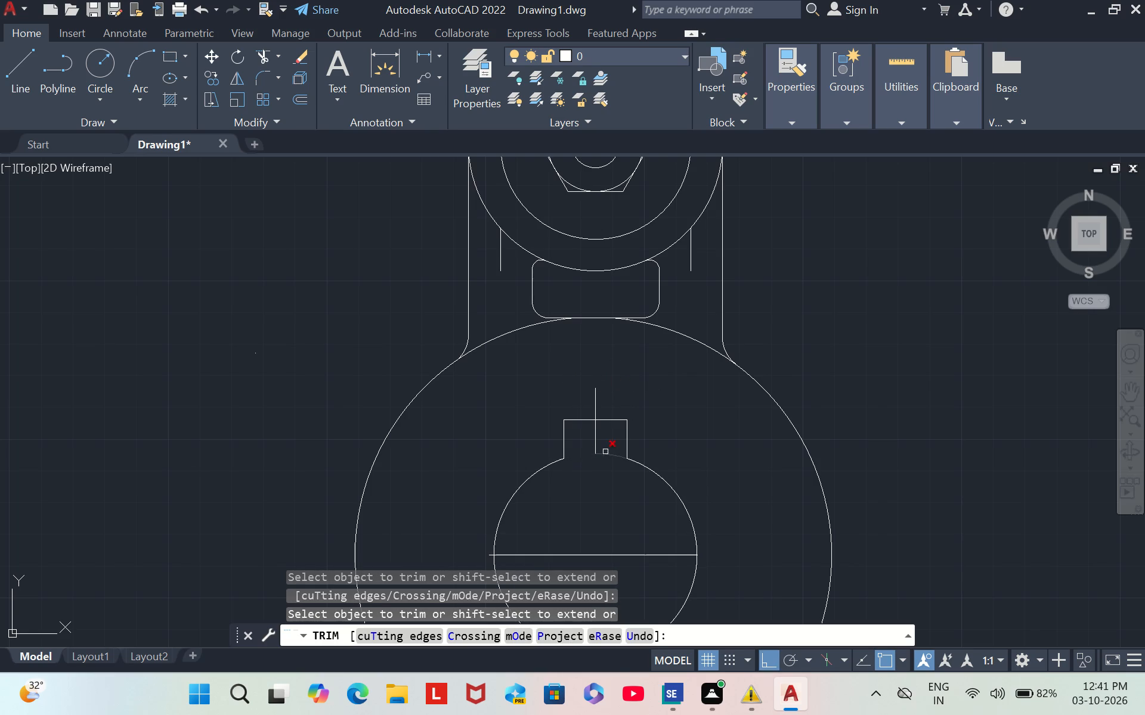
{"action": "left_click", "coordinate": [614, 457]}
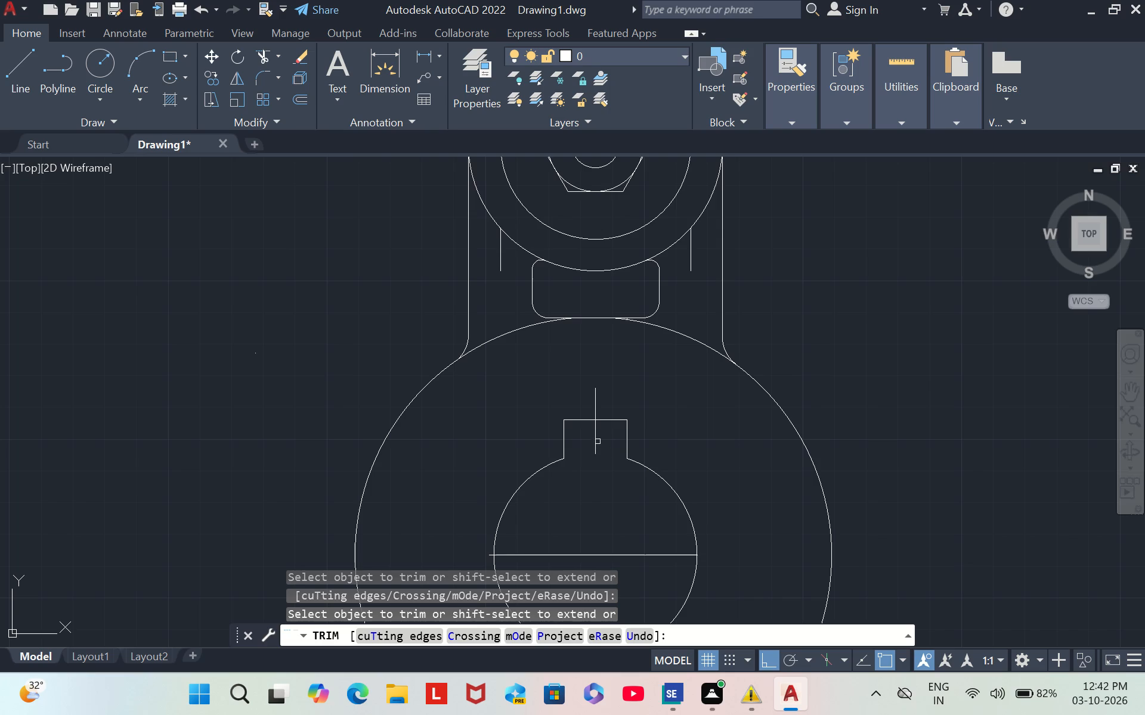
{"action": "left_click", "coordinate": [595, 438]}
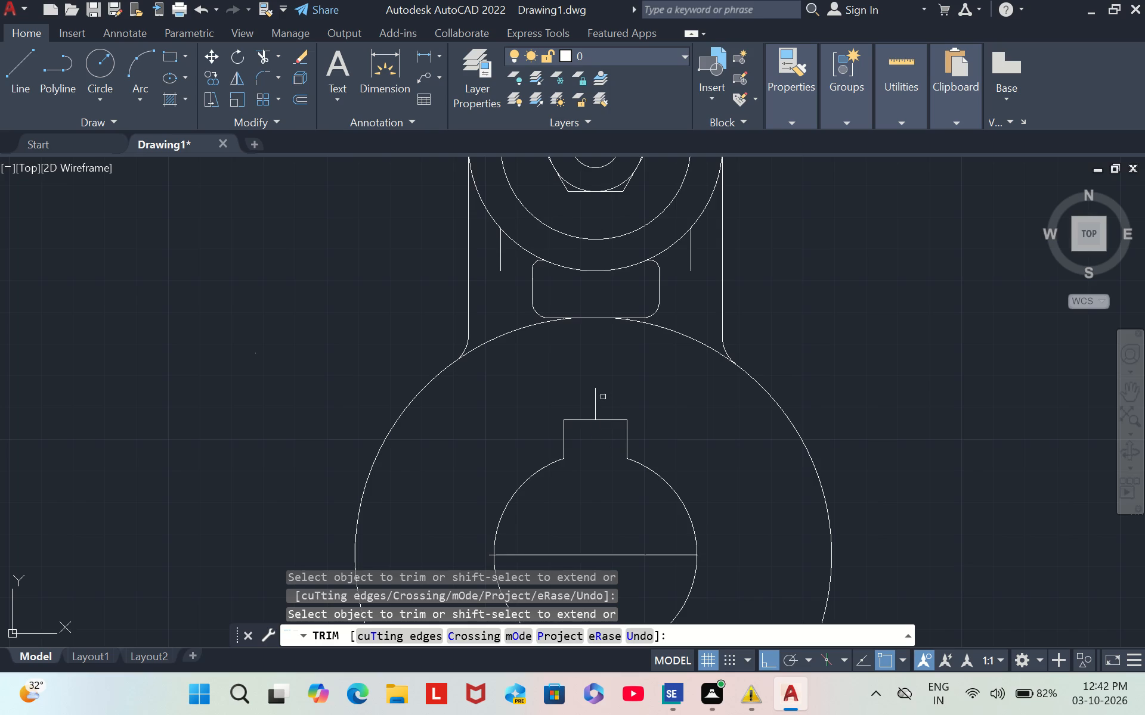
{"action": "left_click", "coordinate": [591, 403]}
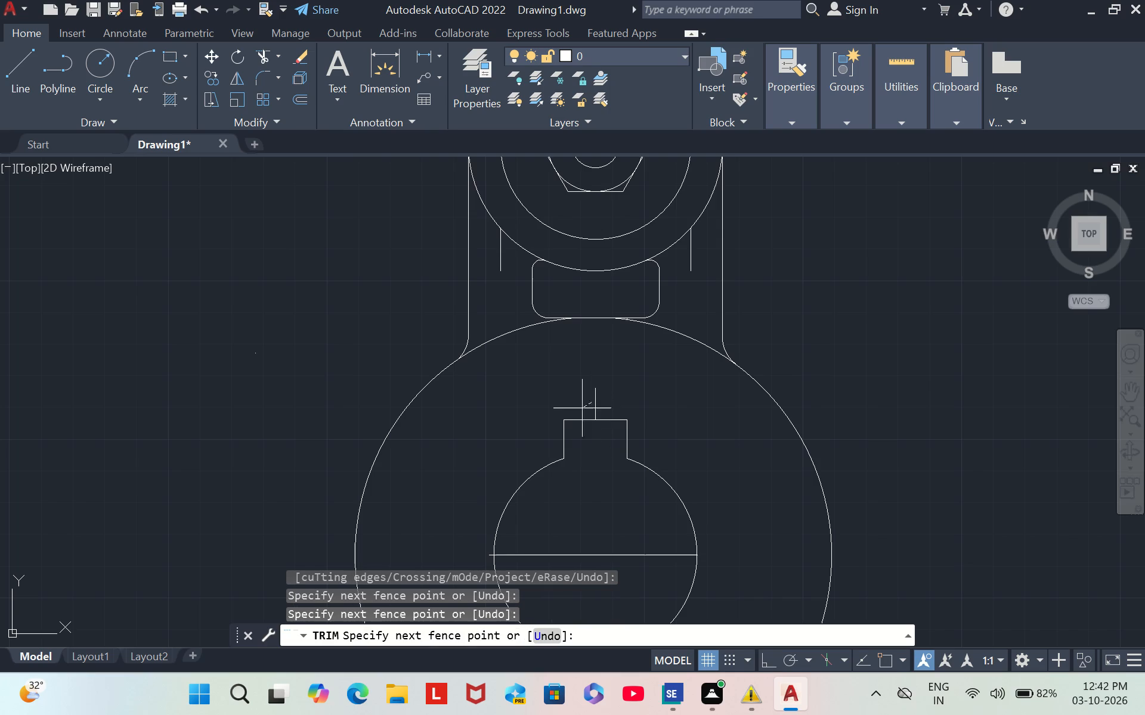
{"action": "left_click", "coordinate": [618, 370]}
Trim the horizontal diameter line inside the lower inner circle and its short stub outside the circle's left edge.
{"action": "scroll", "coordinate": [621, 372], "scroll_direction": "down", "scroll_amount": 1}
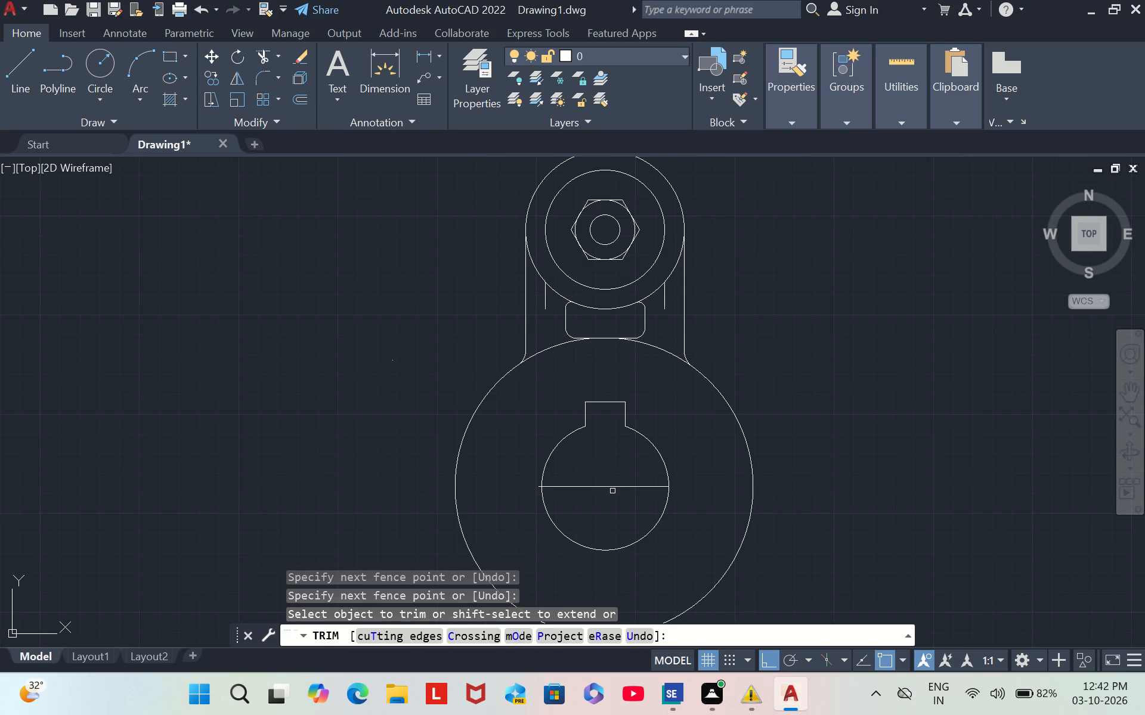
{"action": "left_click", "coordinate": [610, 489]}
{"action": "scroll", "coordinate": [559, 485], "scroll_direction": "down", "scroll_amount": 2}
{"action": "scroll", "coordinate": [559, 485], "scroll_direction": "up", "scroll_amount": 1}
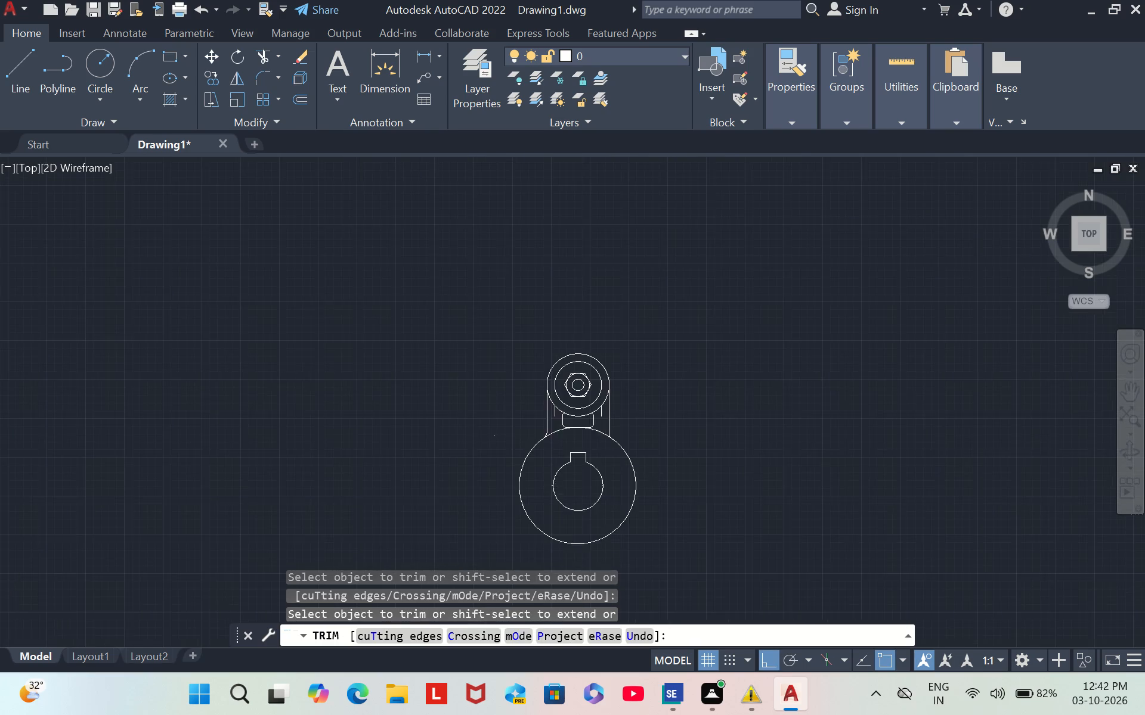
{"action": "scroll", "coordinate": [559, 485], "scroll_direction": "up", "scroll_amount": 4}
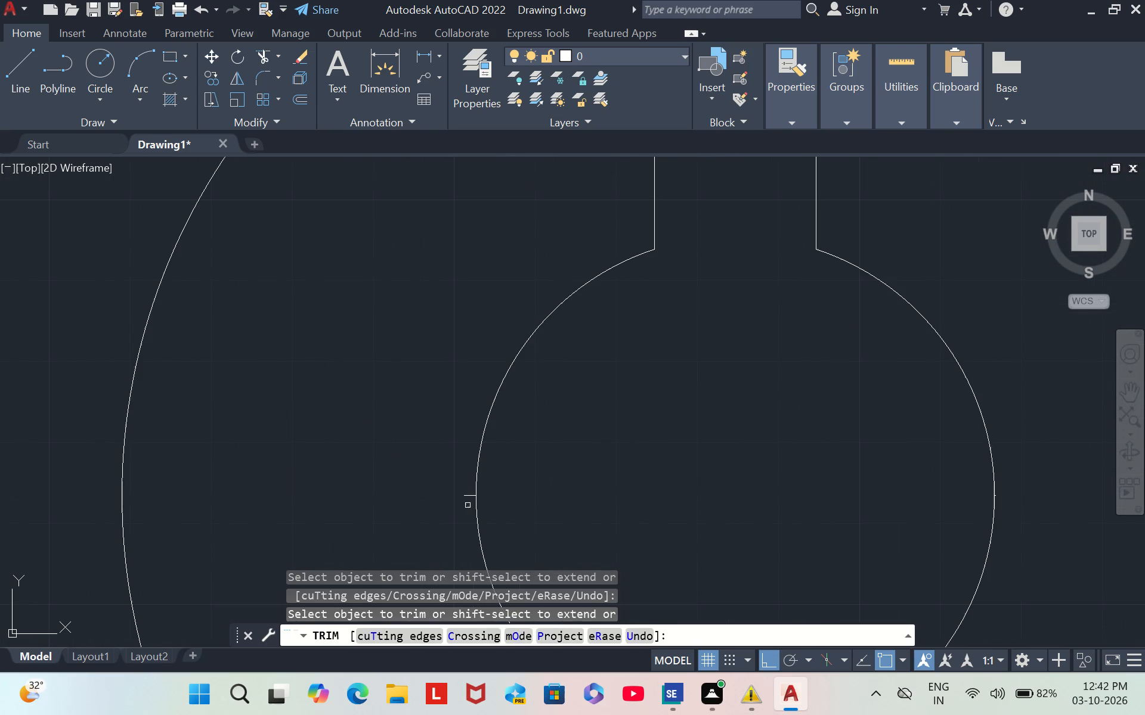
{"action": "left_click", "coordinate": [468, 497]}
Trim the short right-hand vertical stub between the filleted rectangle's bottom edge and the large lower circle.
{"action": "scroll", "coordinate": [615, 424], "scroll_direction": "down", "scroll_amount": 3}
{"action": "scroll", "coordinate": [701, 309], "scroll_direction": "up", "scroll_amount": 4}
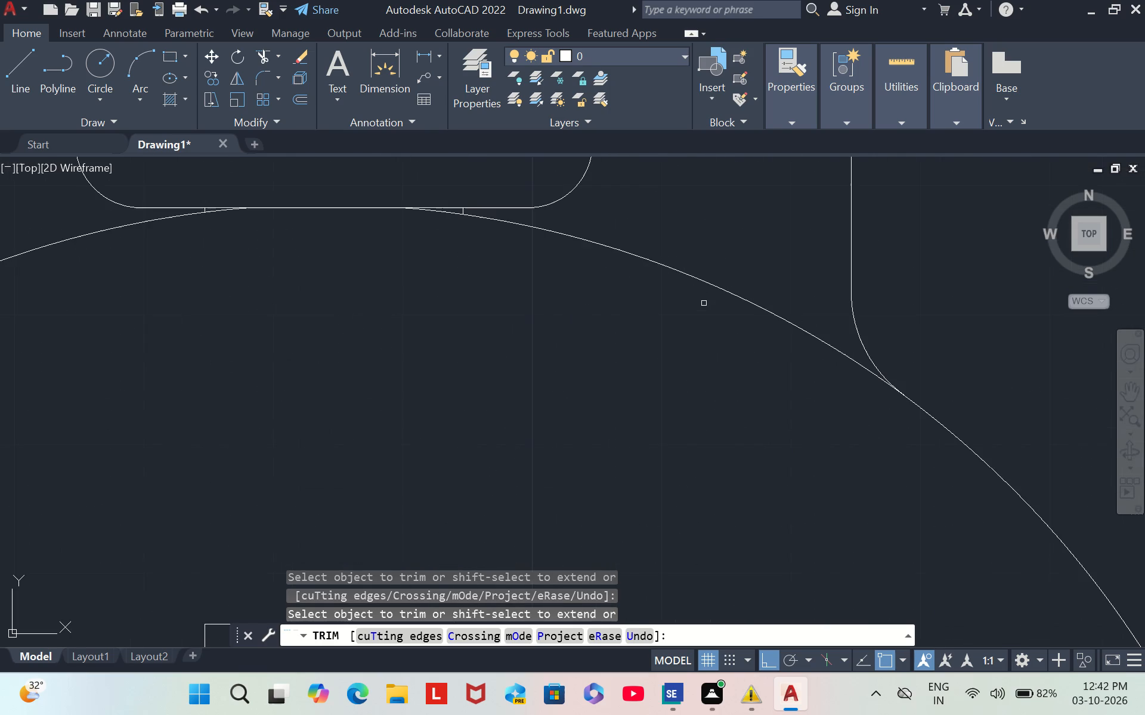
{"action": "scroll", "coordinate": [547, 225], "scroll_direction": "up", "scroll_amount": 2}
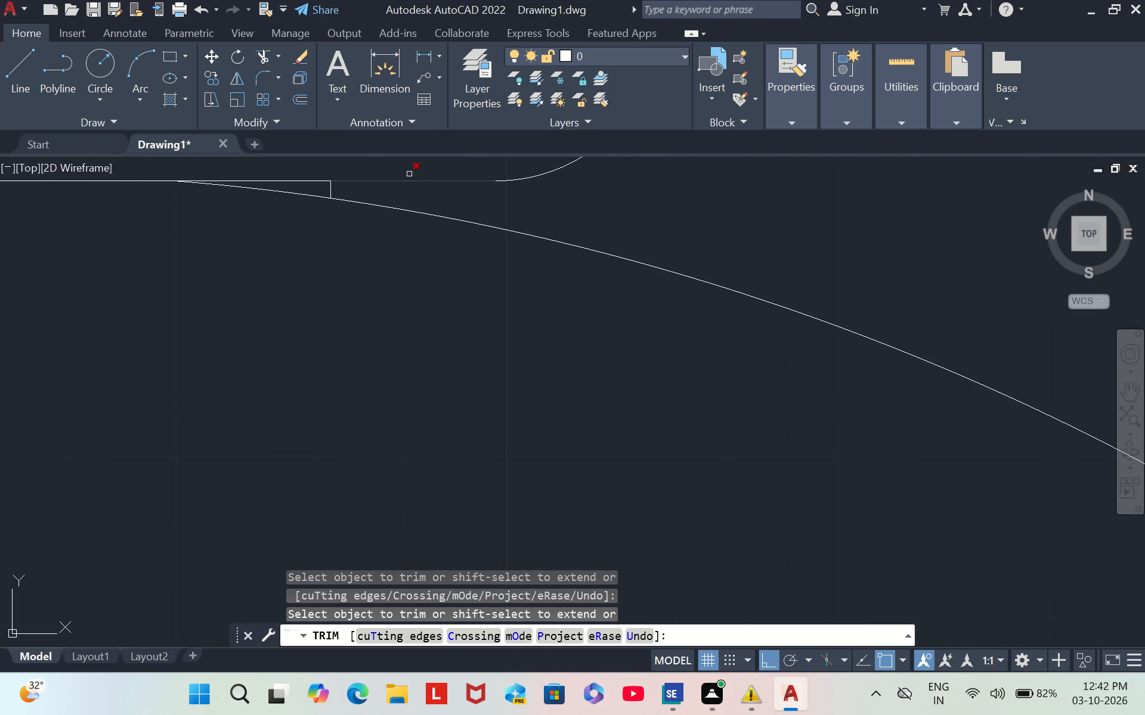
{"action": "left_click", "coordinate": [331, 189]}
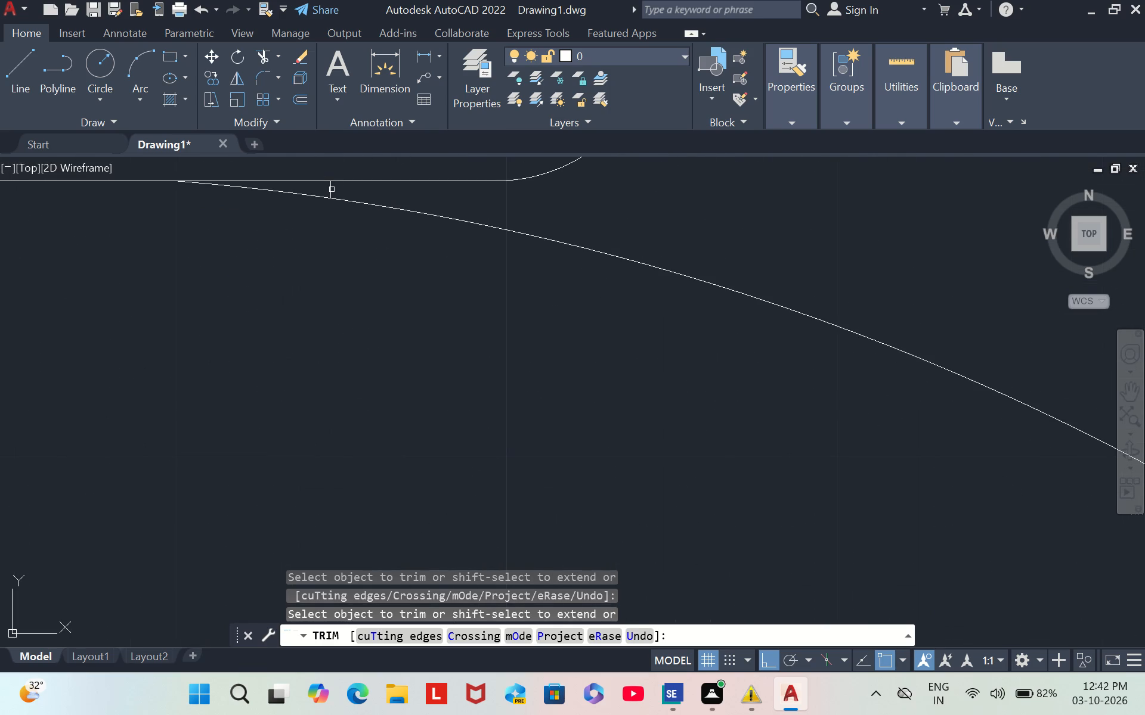
{"action": "left_click", "coordinate": [332, 189]}
{"action": "left_click", "coordinate": [332, 189]}
{"action": "left_click", "coordinate": [332, 189]}
Trim the matching left-hand vertical stub between the filleted rectangle and the large lower circle, and end the trimming.
{"action": "scroll", "coordinate": [332, 189], "scroll_direction": "down", "scroll_amount": 3}
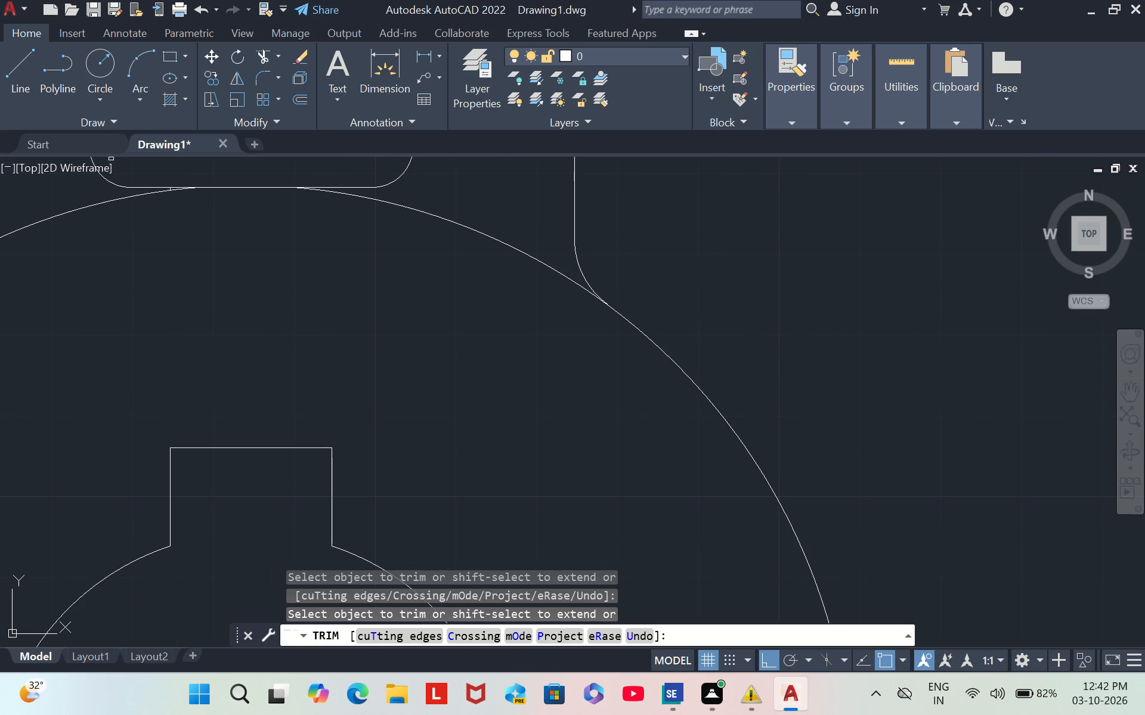
{"action": "scroll", "coordinate": [86, 250], "scroll_direction": "up", "scroll_amount": 1}
{"action": "scroll", "coordinate": [105, 236], "scroll_direction": "down", "scroll_amount": 3}
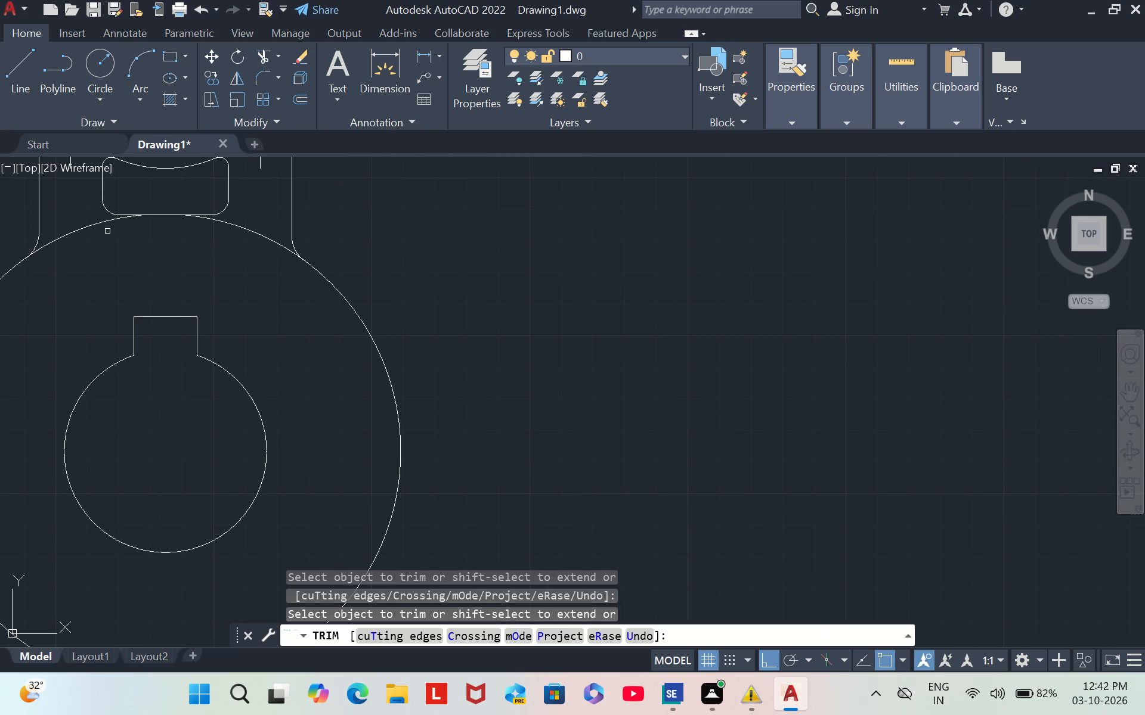
{"action": "scroll", "coordinate": [120, 211], "scroll_direction": "up", "scroll_amount": 6}
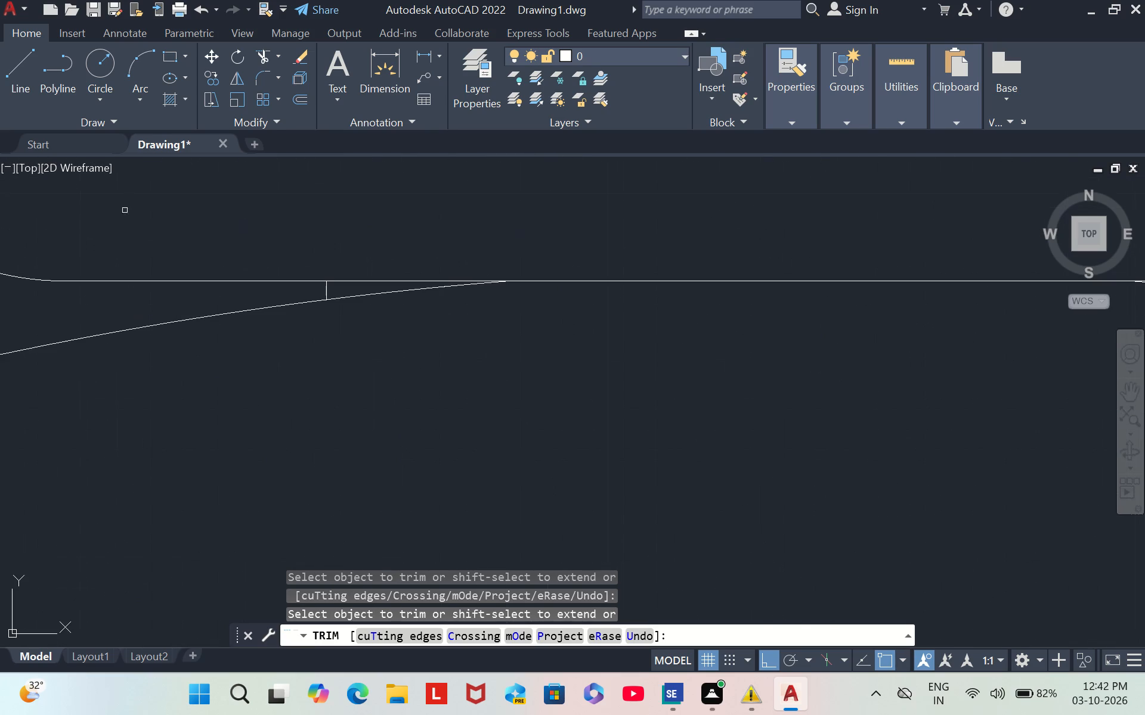
{"action": "left_click", "coordinate": [328, 293]}
{"action": "scroll", "coordinate": [528, 321], "scroll_direction": "down", "scroll_amount": 7}
{"action": "scroll", "coordinate": [689, 297], "scroll_direction": "up", "scroll_amount": 2}
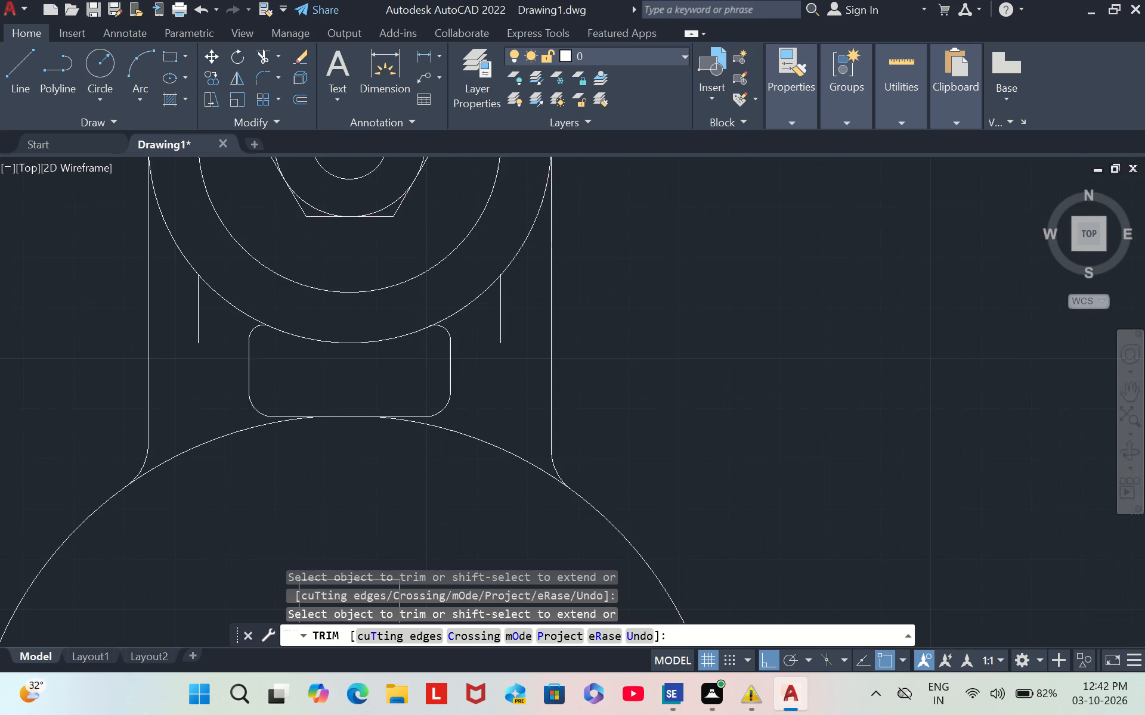
{"action": "scroll", "coordinate": [688, 297], "scroll_direction": "down", "scroll_amount": 3}
{"action": "key", "text": "Escape"}
{"action": "key", "text": "Escape"}
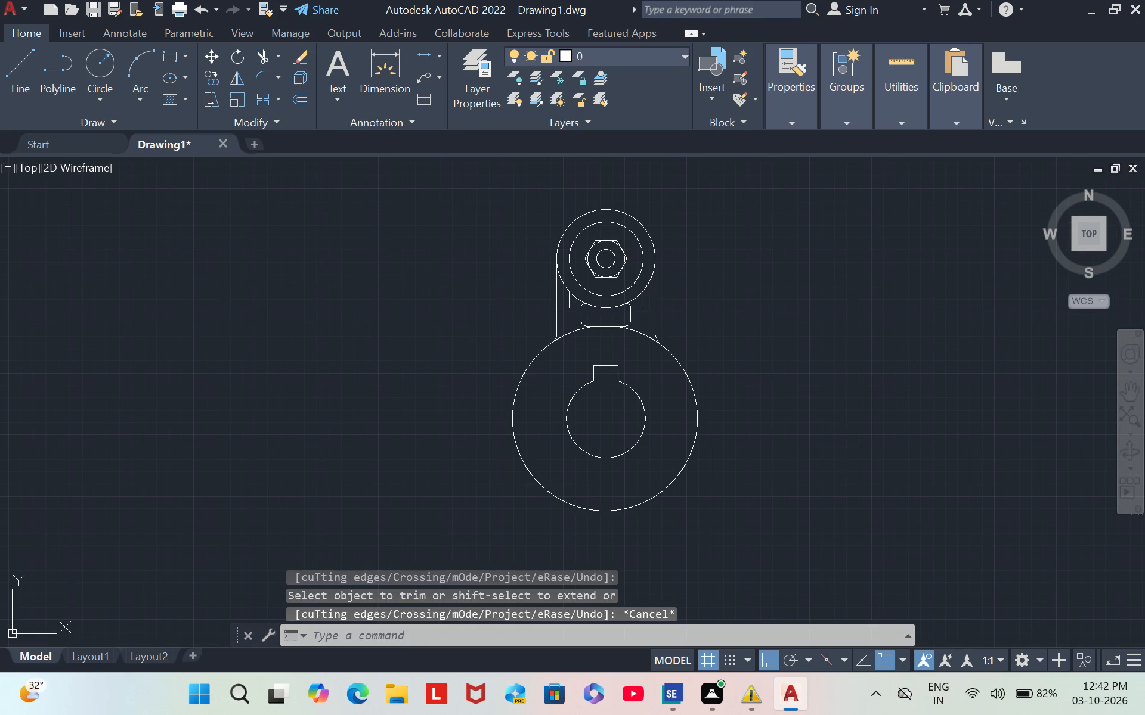
{"action": "key", "text": "Escape"}
{"action": "key", "text": "Escape"}
{"action": "key", "text": "Escape"}
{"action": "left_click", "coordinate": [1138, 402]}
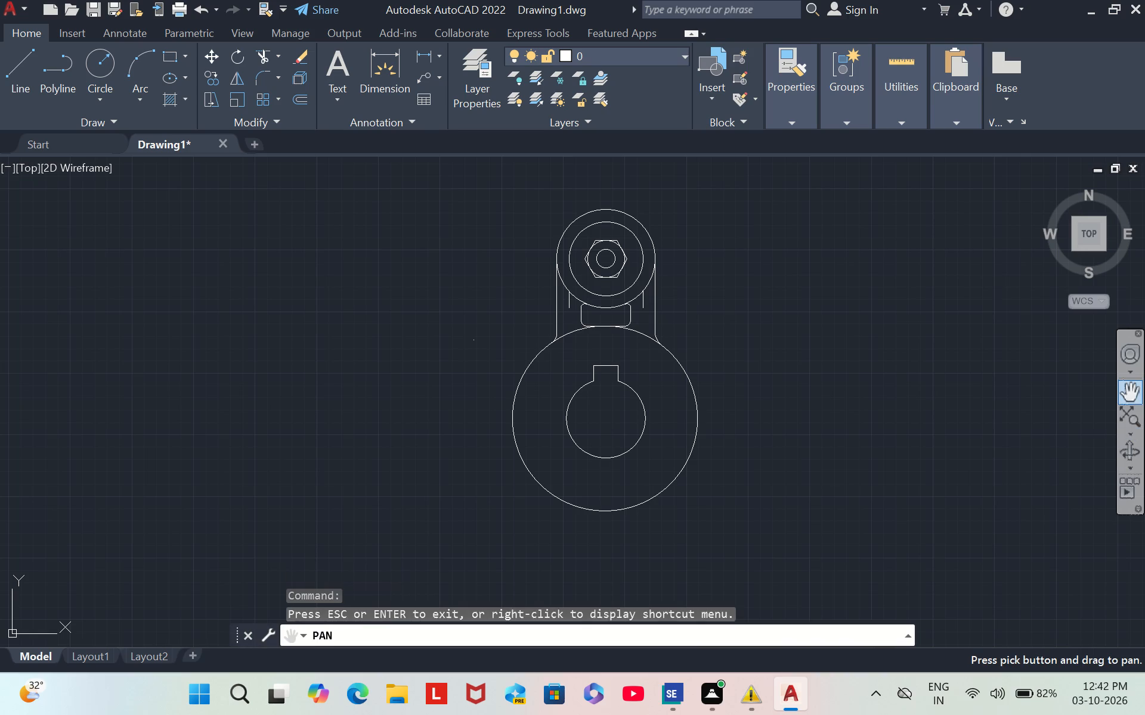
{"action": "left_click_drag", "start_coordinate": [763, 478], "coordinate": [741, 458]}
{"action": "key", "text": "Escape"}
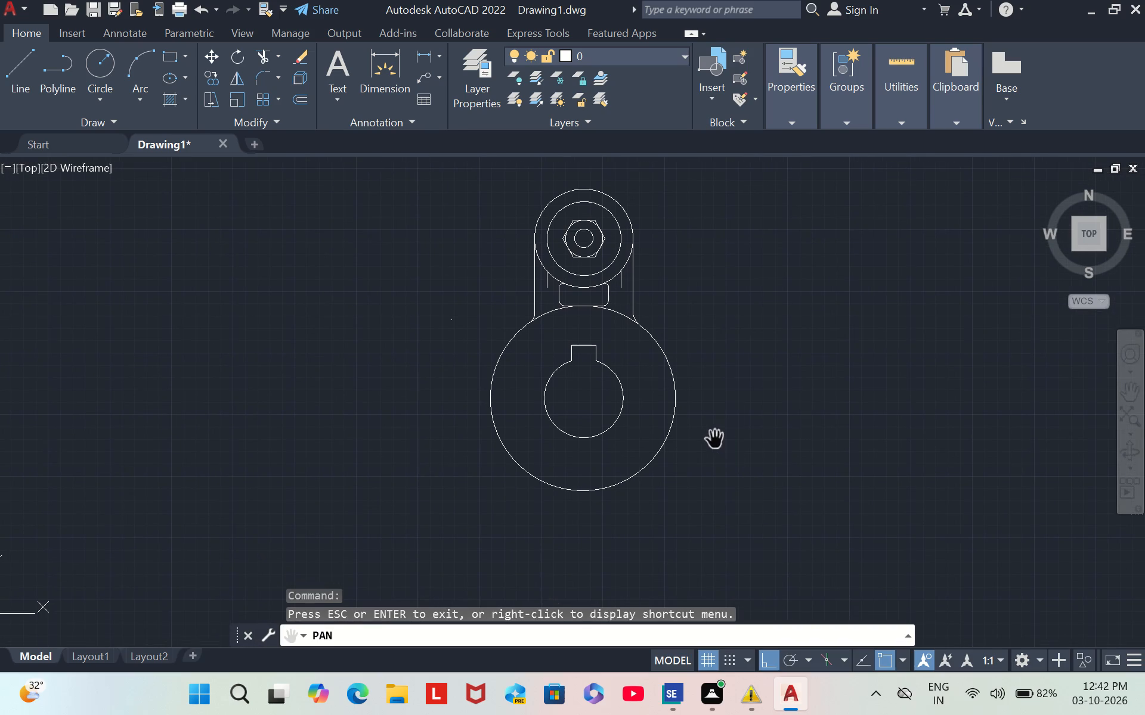
Review the whole trimmed part, from the upper concentric circles and hexagon down to the large keyed circle.
{"action": "key", "text": "Escape"}
{"action": "key", "text": "Escape"}
{"action": "key", "text": "Escape"}
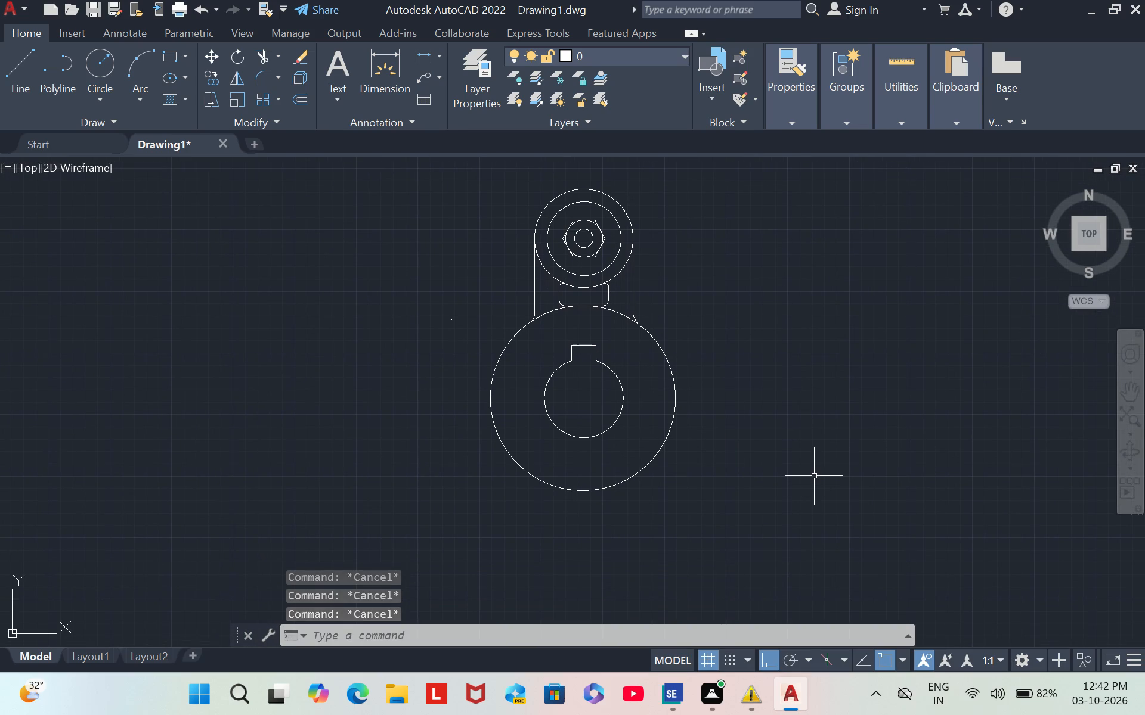
{"action": "scroll", "coordinate": [776, 468], "scroll_direction": "up", "scroll_amount": 2}
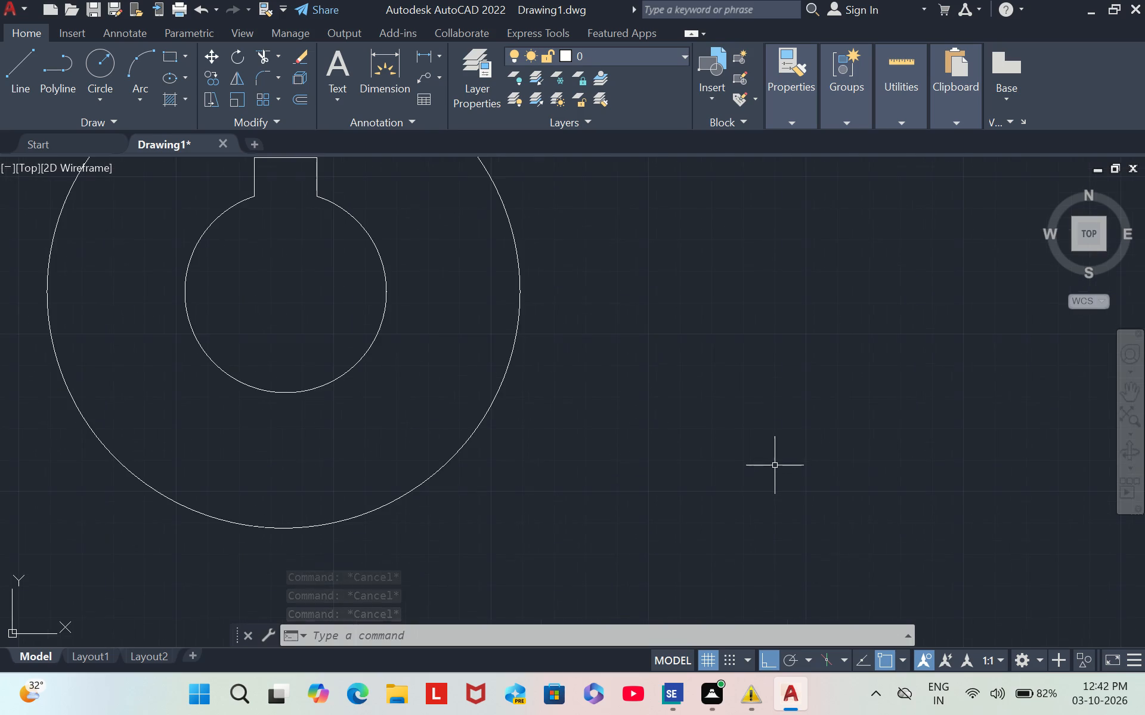
{"action": "scroll", "coordinate": [773, 465], "scroll_direction": "down", "scroll_amount": 1}
{"action": "scroll", "coordinate": [614, 229], "scroll_direction": "down", "scroll_amount": 1}
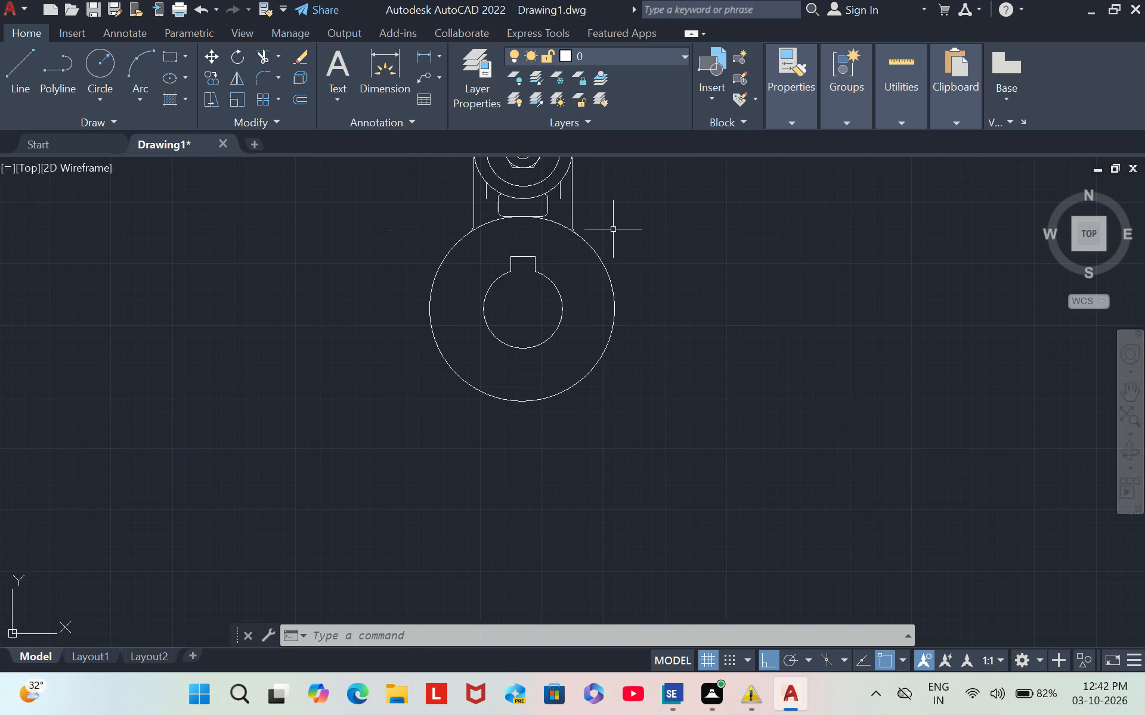
{"action": "scroll", "coordinate": [613, 229], "scroll_direction": "down", "scroll_amount": 2}
{"action": "scroll", "coordinate": [613, 229], "scroll_direction": "up", "scroll_amount": 2}
{"action": "scroll", "coordinate": [613, 229], "scroll_direction": "down", "scroll_amount": 1}
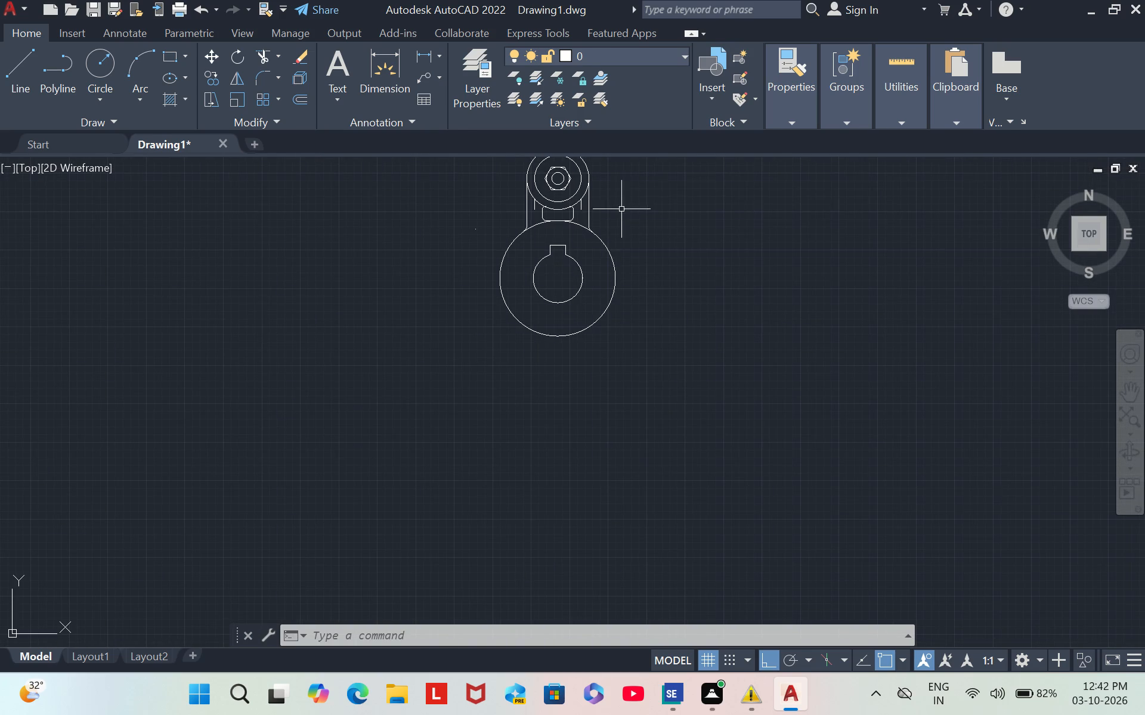
{"action": "scroll", "coordinate": [626, 166], "scroll_direction": "up", "scroll_amount": 2}
{"action": "scroll", "coordinate": [626, 165], "scroll_direction": "down", "scroll_amount": 3}
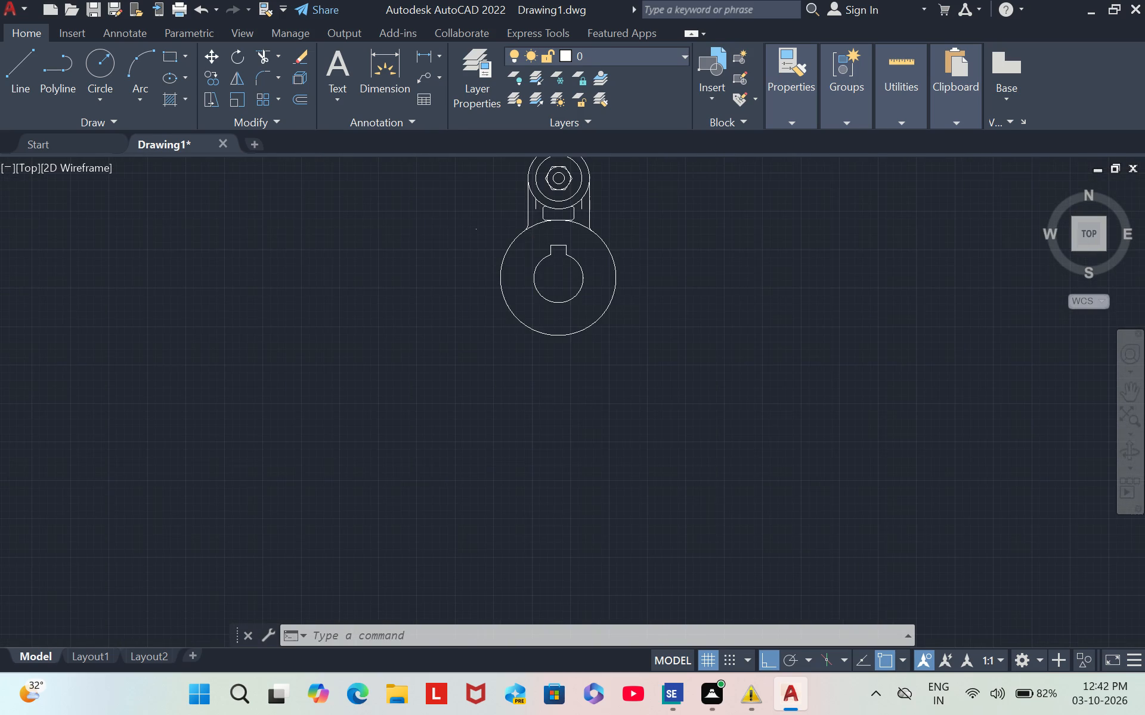
{"action": "left_click", "coordinate": [1131, 381]}
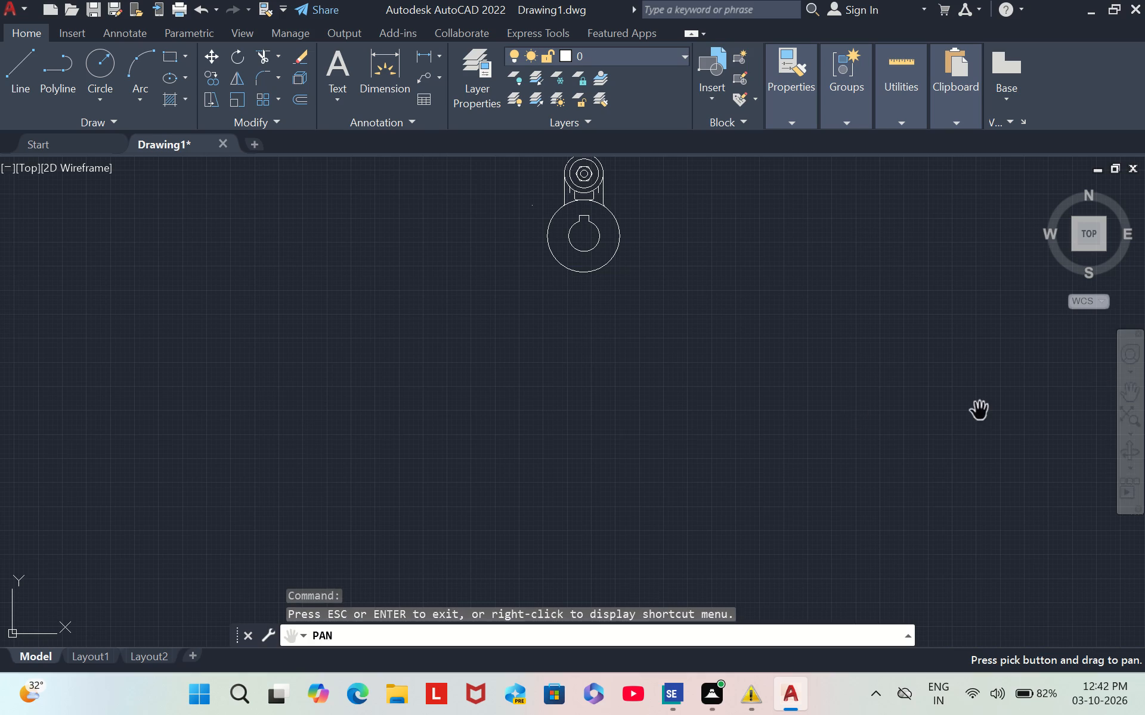
{"action": "left_click_drag", "start_coordinate": [506, 353], "coordinate": [501, 501]}
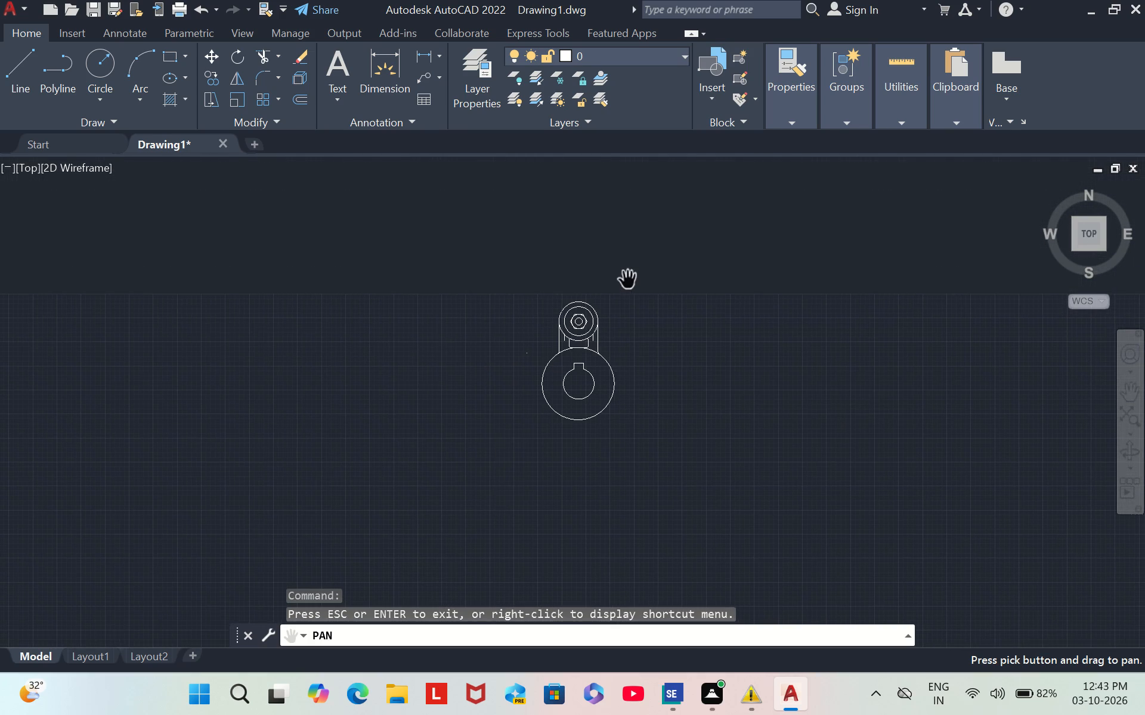
{"action": "scroll", "coordinate": [629, 280], "scroll_direction": "up", "scroll_amount": 3}
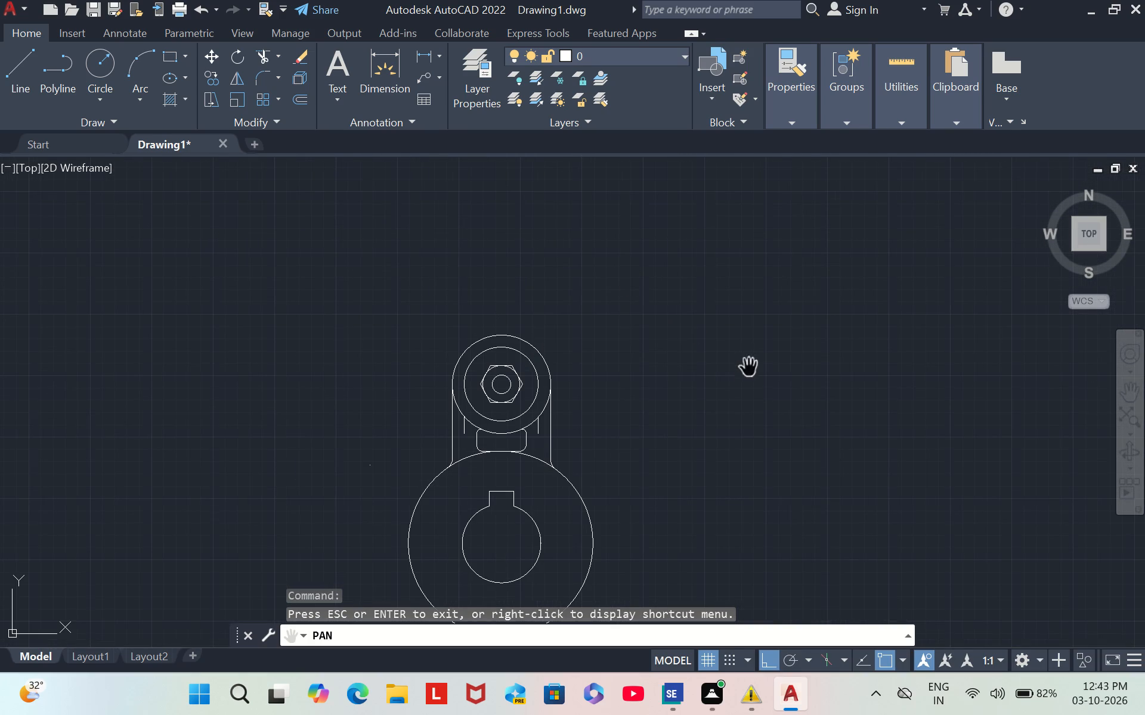
{"action": "left_click_drag", "start_coordinate": [724, 393], "coordinate": [780, 262]}
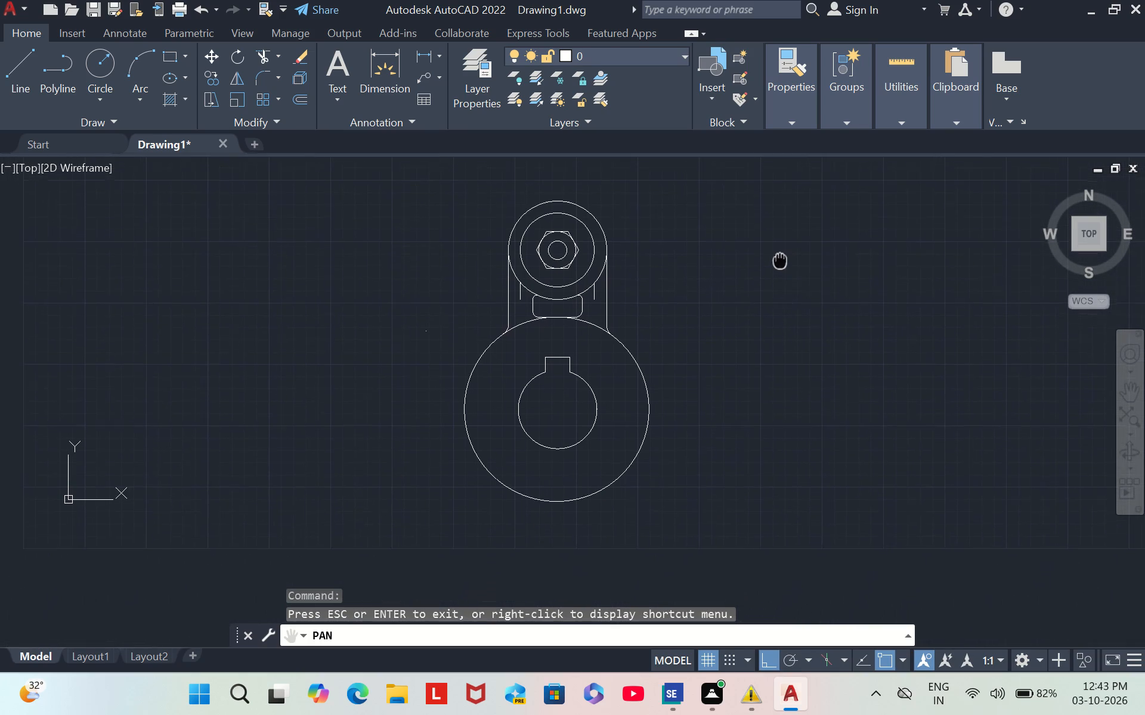
{"action": "left_click_drag", "start_coordinate": [780, 262], "coordinate": [780, 271]}
{"action": "key", "text": "Escape"}
{"action": "key", "text": "Escape"}
{"action": "scroll", "coordinate": [780, 272], "scroll_direction": "up", "scroll_amount": 1}
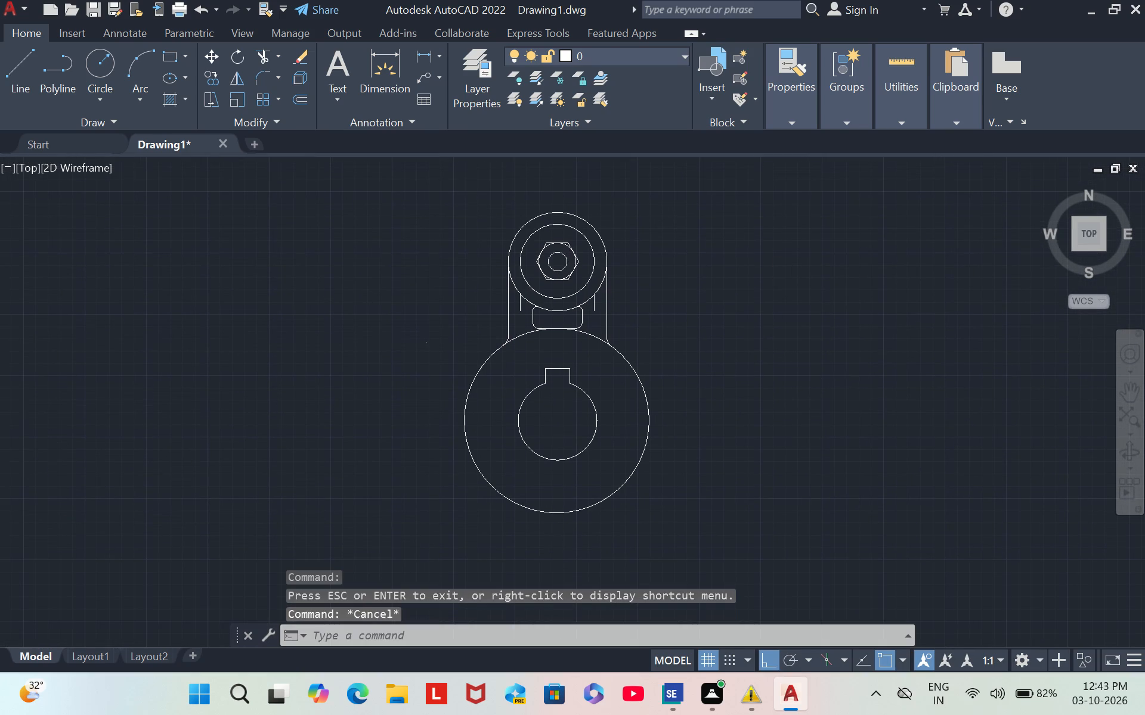
{"action": "scroll", "coordinate": [780, 272], "scroll_direction": "down", "scroll_amount": 1}
{"action": "key", "text": "Escape"}
{"action": "key", "text": "Escape"}
{"action": "key", "text": "Escape"}
{"action": "key", "text": "Escape"}
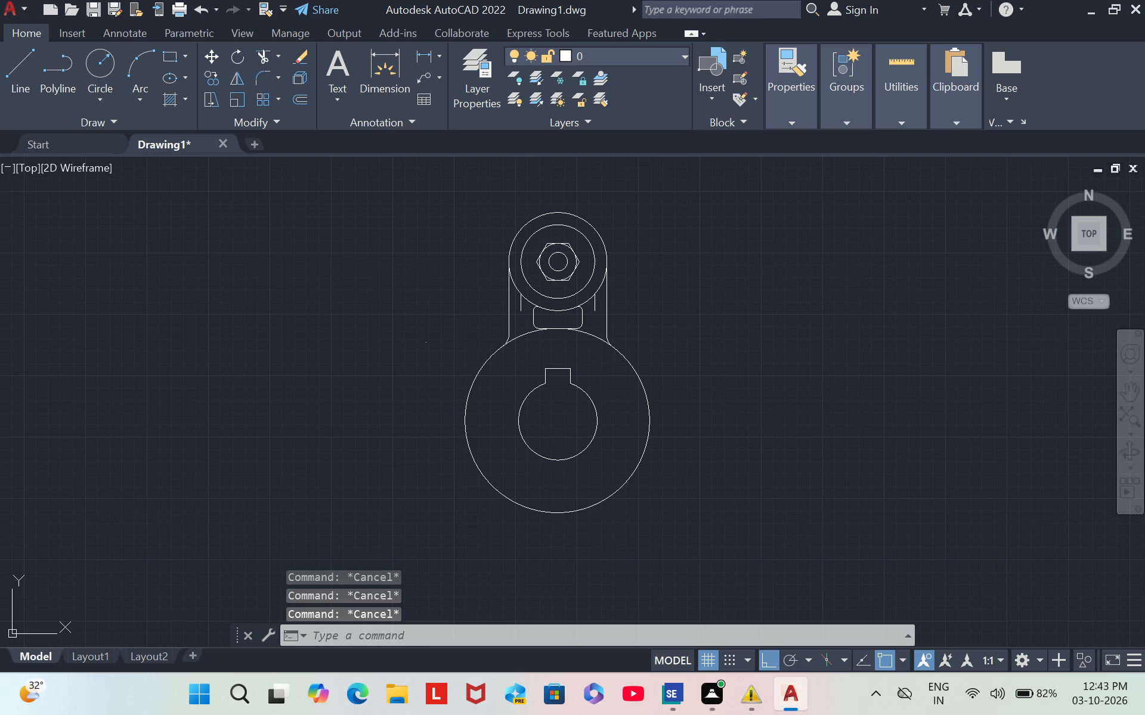
{"action": "key", "text": "Escape"}
{"action": "key", "text": "Escape"}
Draw a vertical centre line from the top of the outer upper circle down past the bottom of the large lower circle.
{"action": "key", "text": "l"}
{"action": "key", "text": "Return"}
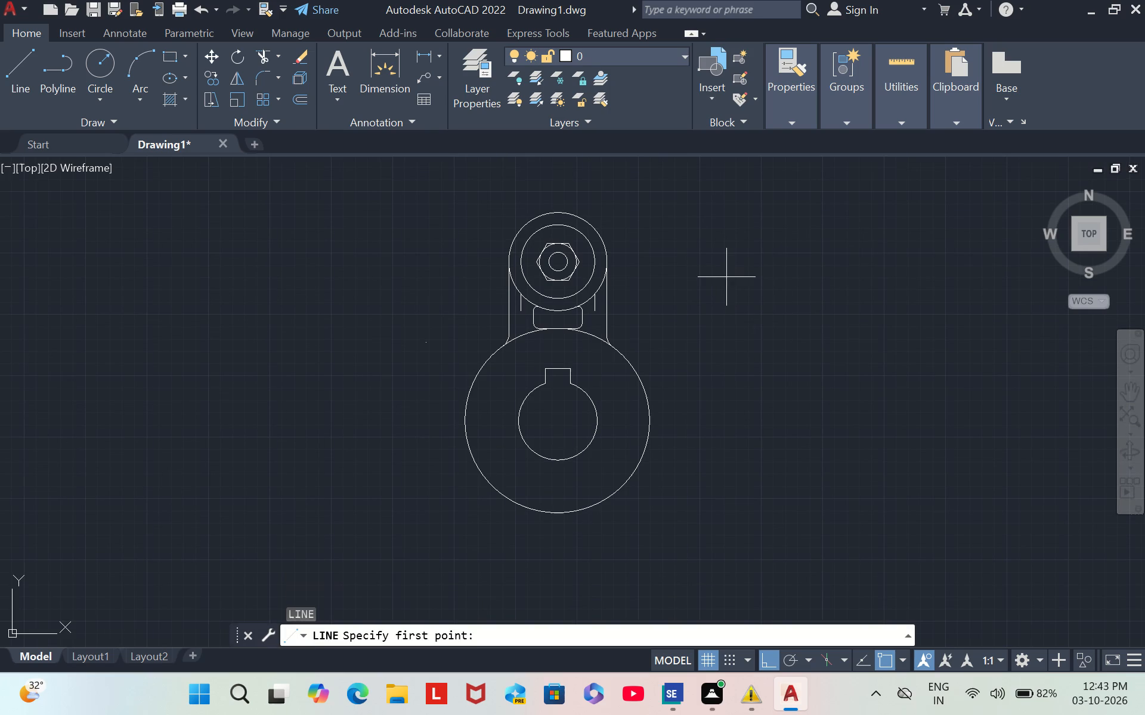
{"action": "left_click", "coordinate": [554, 214]}
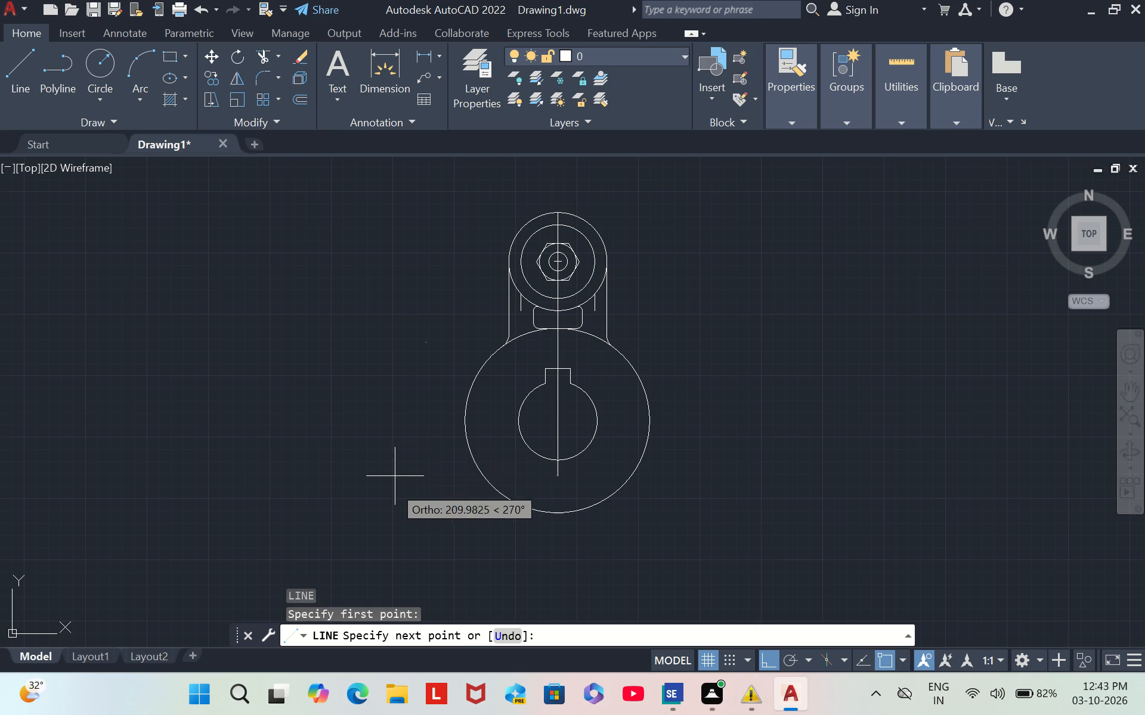
{"action": "left_click", "coordinate": [390, 558]}
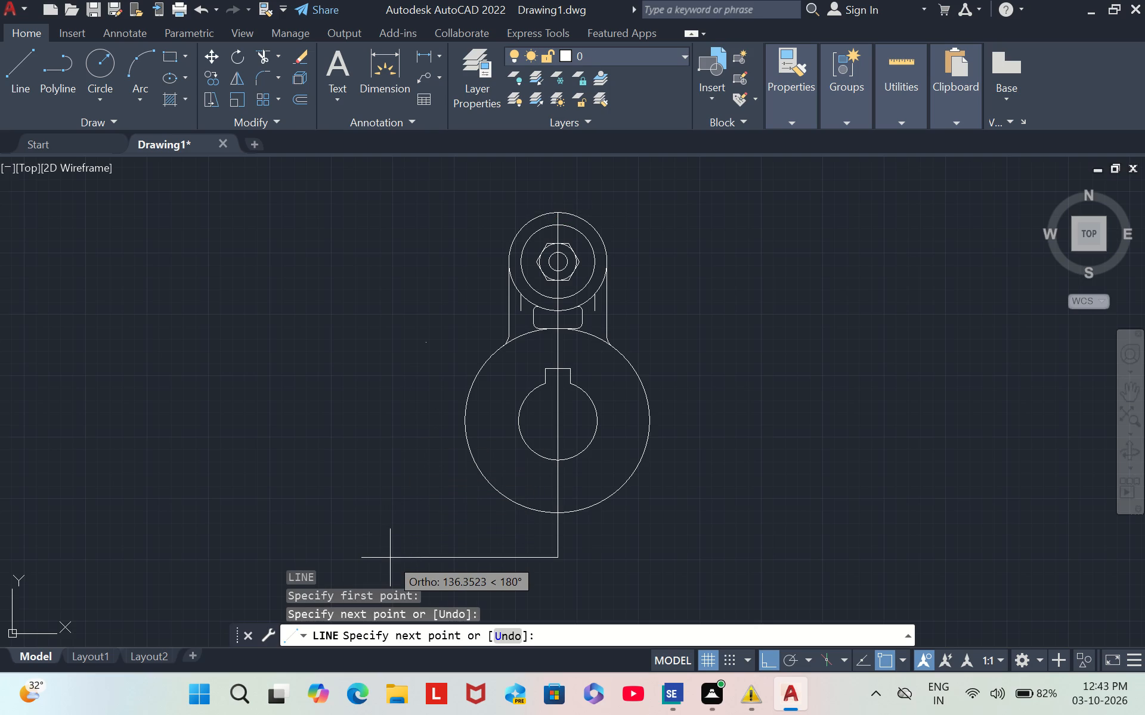
{"action": "key", "text": "Escape"}
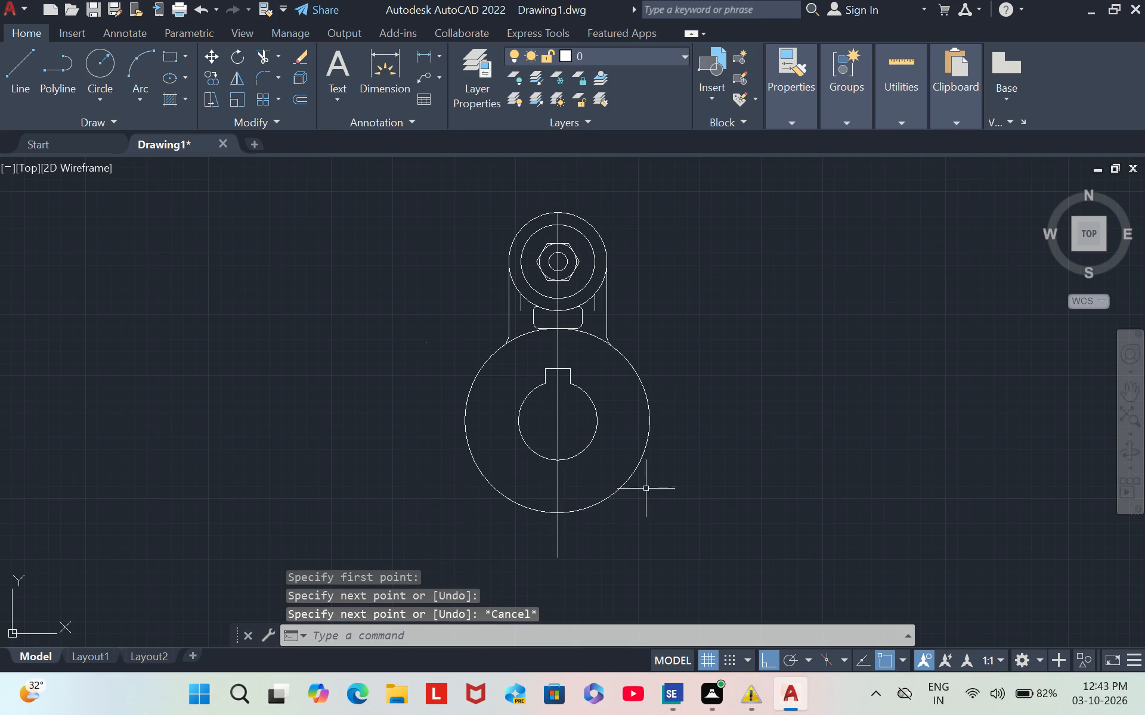
Draw a horizontal centre line through the lower circle's centre, extending beyond the large circle on both sides.
{"action": "key", "text": "l"}
{"action": "key", "text": "Return"}
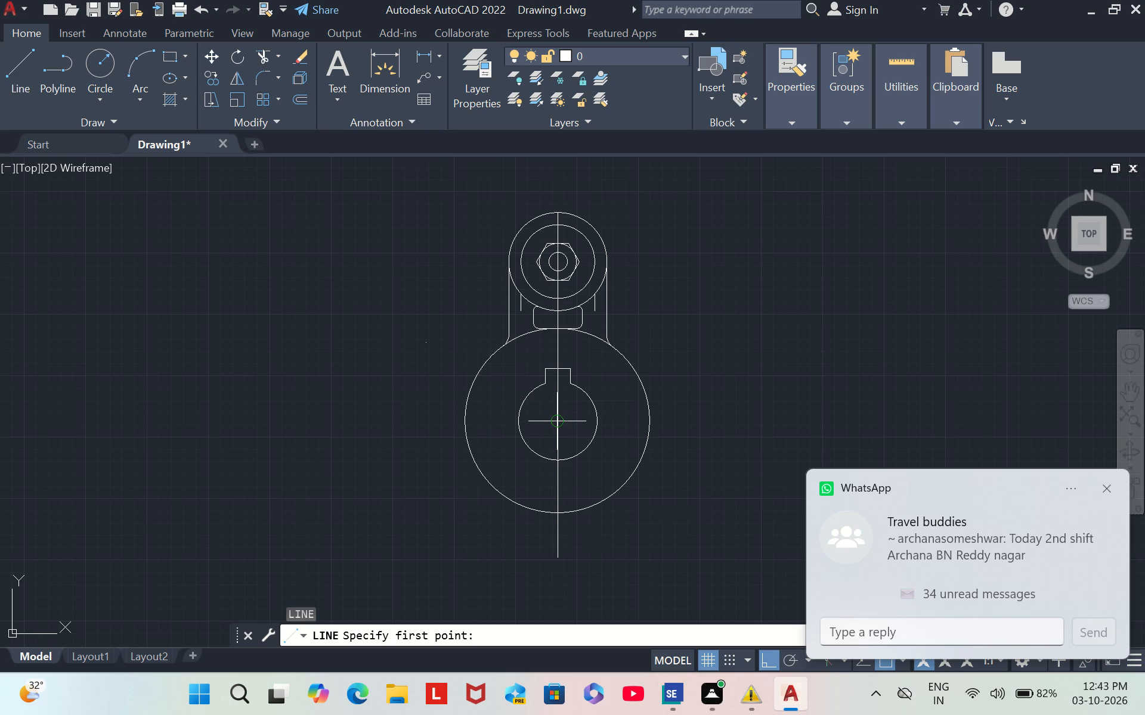
{"action": "left_click", "coordinate": [397, 420]}
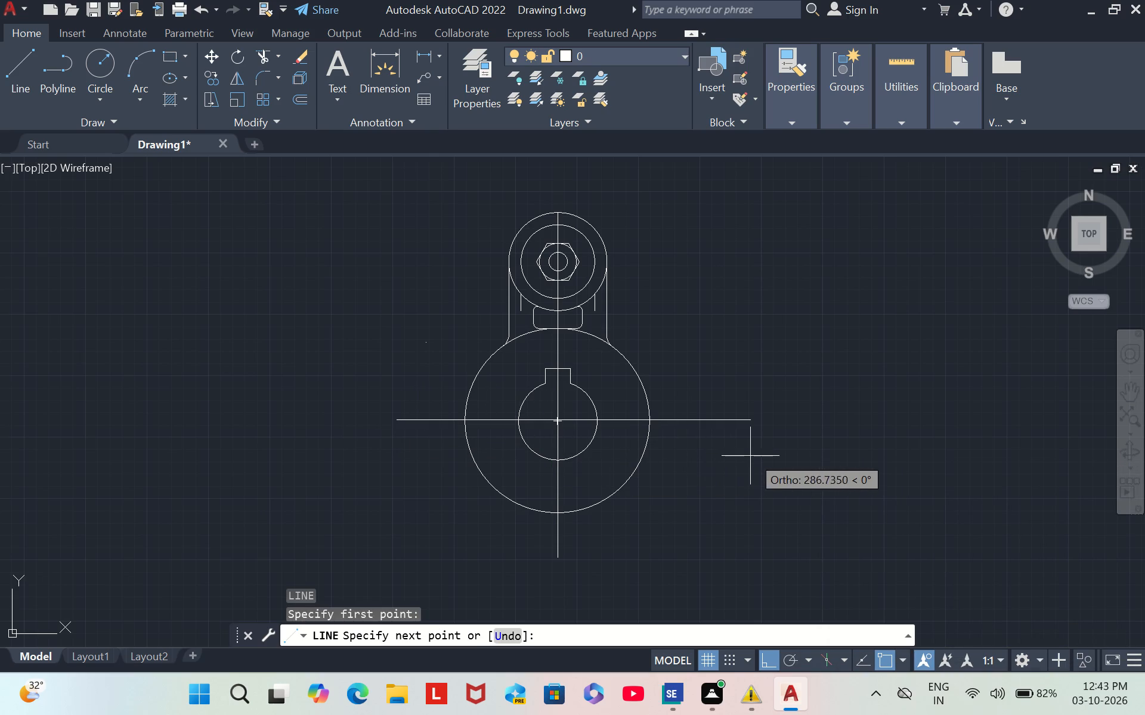
{"action": "left_click", "coordinate": [781, 452]}
{"action": "key", "text": "Escape"}
{"action": "key", "text": "Escape"}
{"action": "key", "text": "Escape"}
{"action": "key", "text": "Escape"}
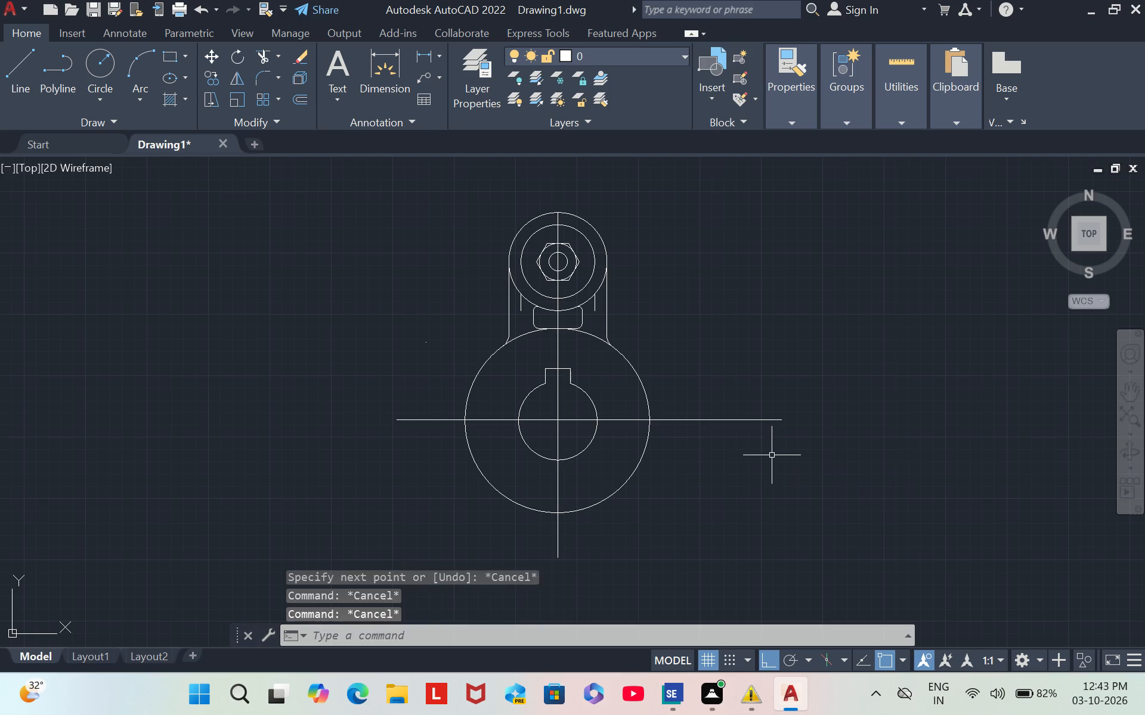
{"action": "key", "text": "Escape"}
{"action": "key", "text": "Escape"}
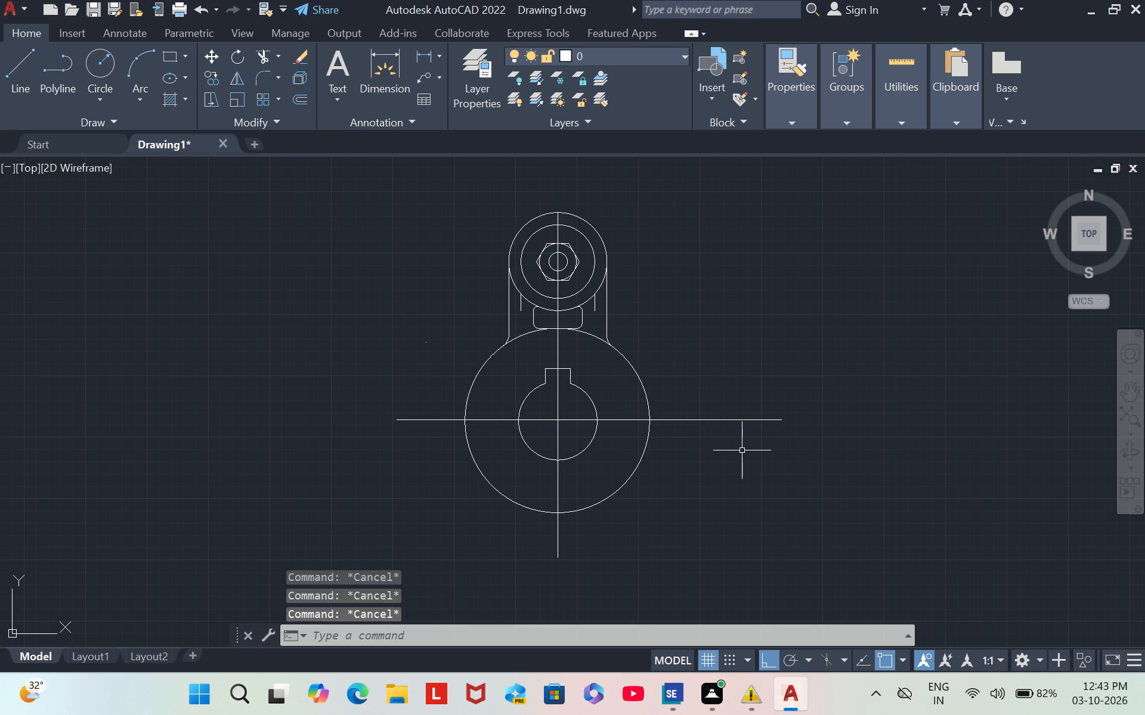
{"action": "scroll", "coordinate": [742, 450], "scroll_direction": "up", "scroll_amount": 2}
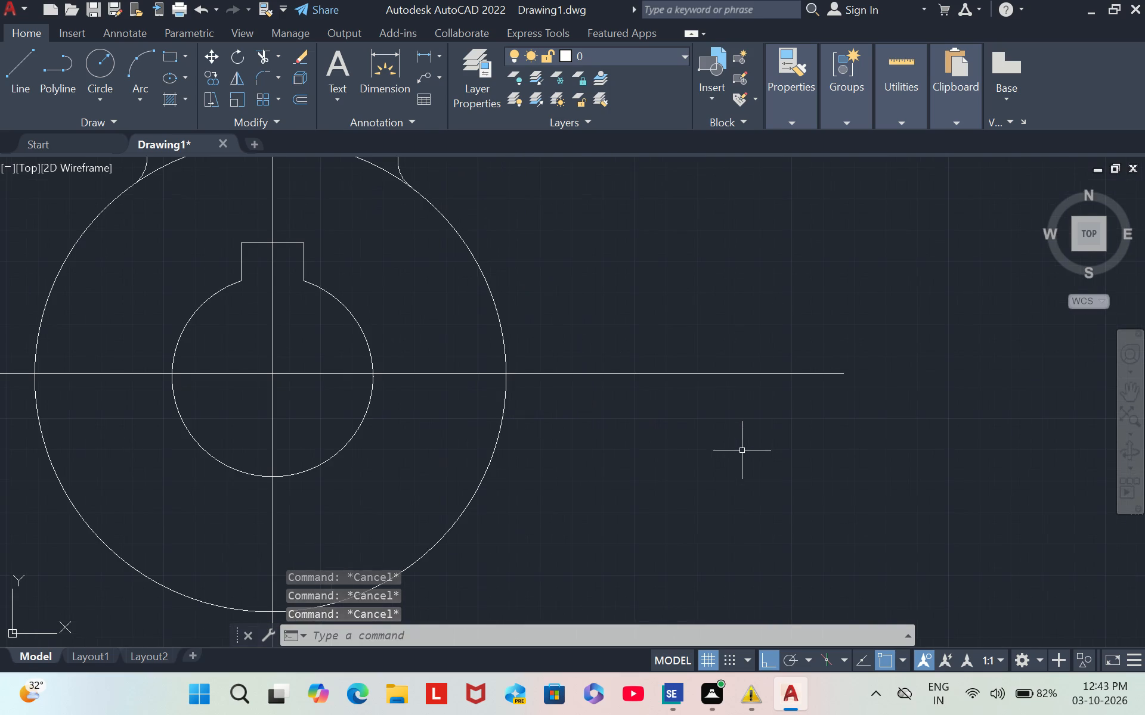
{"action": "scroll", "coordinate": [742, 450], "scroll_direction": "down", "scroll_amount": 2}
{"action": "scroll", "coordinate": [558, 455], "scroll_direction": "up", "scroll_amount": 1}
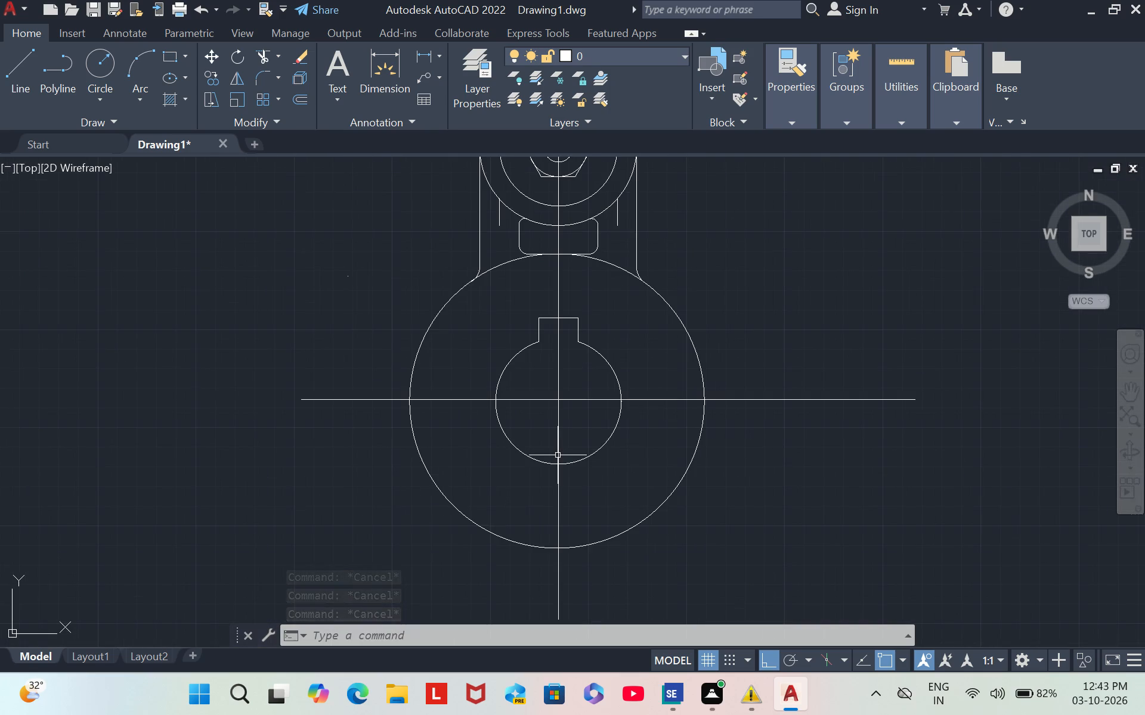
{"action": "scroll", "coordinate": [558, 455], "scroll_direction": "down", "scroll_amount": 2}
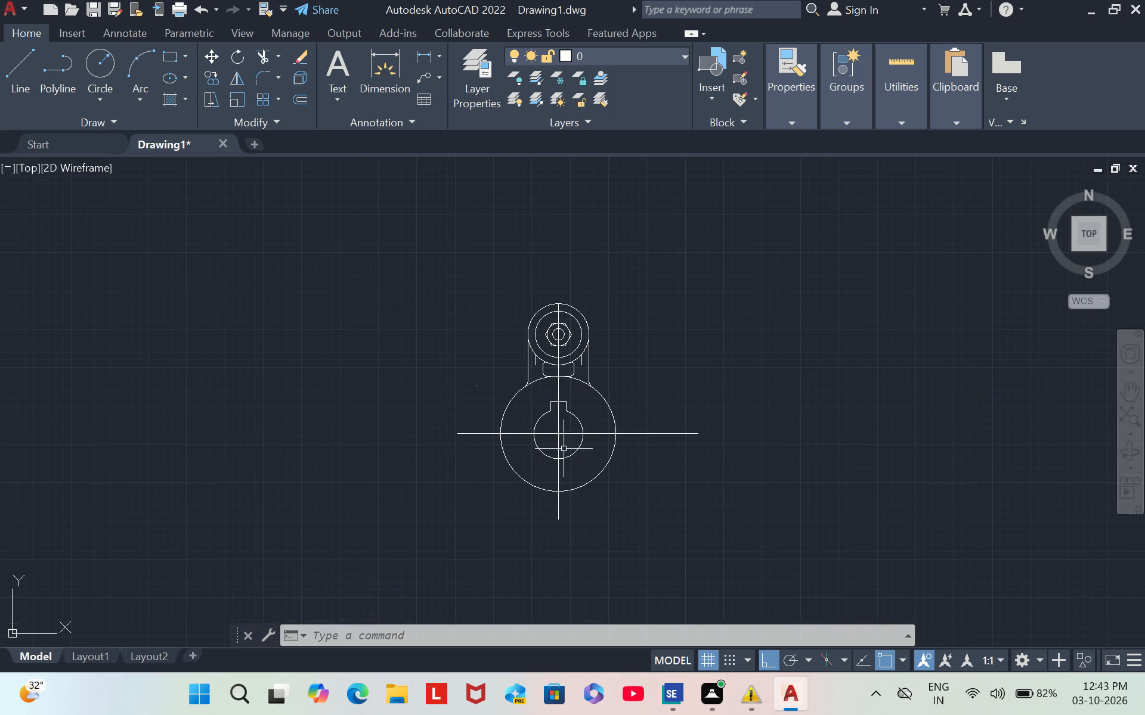
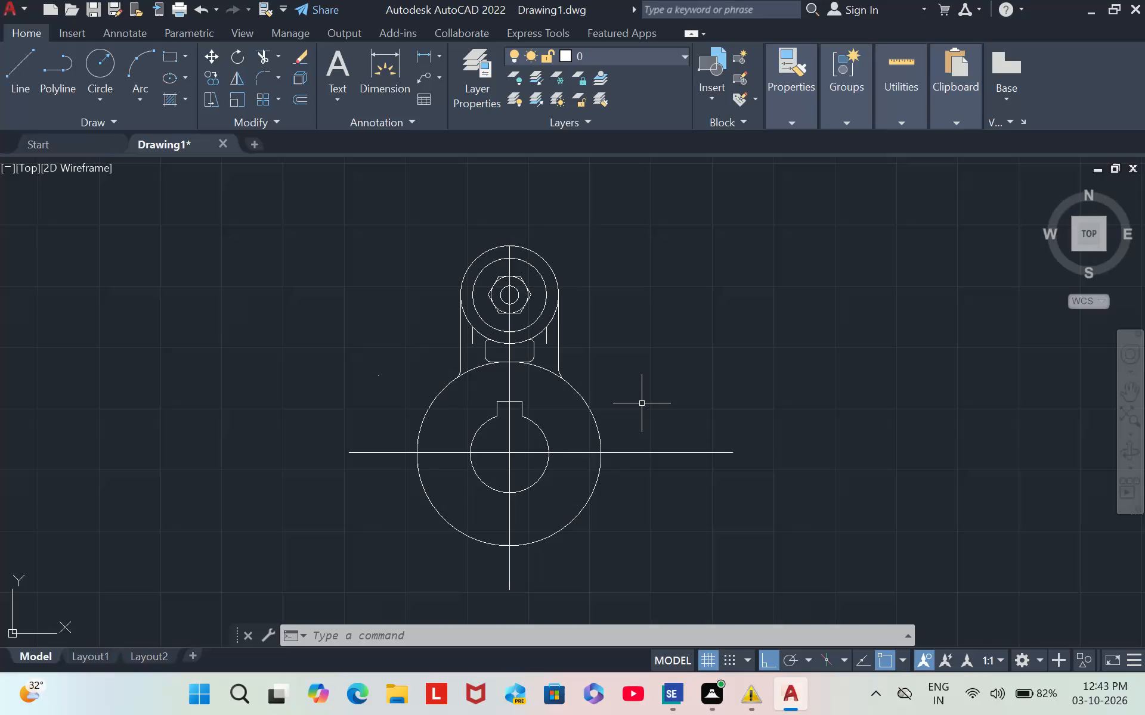
Check the diameter of the circle inside the upper hexagon with the diameter dimension tool, without placing the dimension.
{"action": "scroll", "coordinate": [642, 402], "scroll_direction": "up", "scroll_amount": 2}
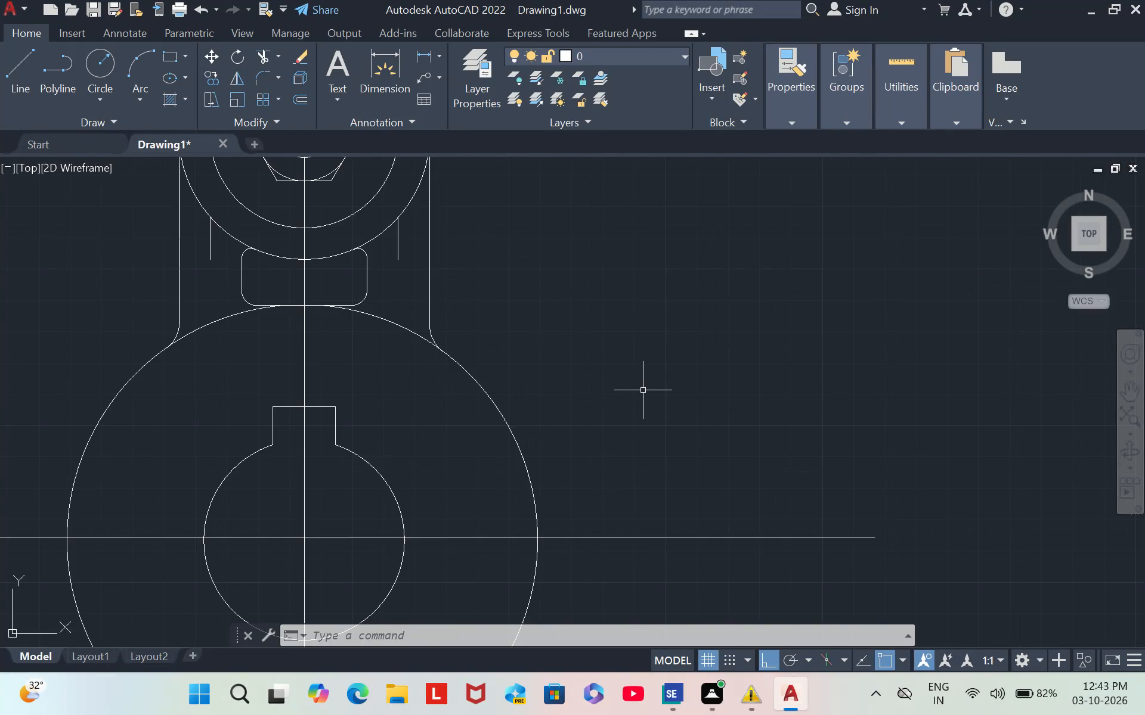
{"action": "scroll", "coordinate": [643, 390], "scroll_direction": "down", "scroll_amount": 1}
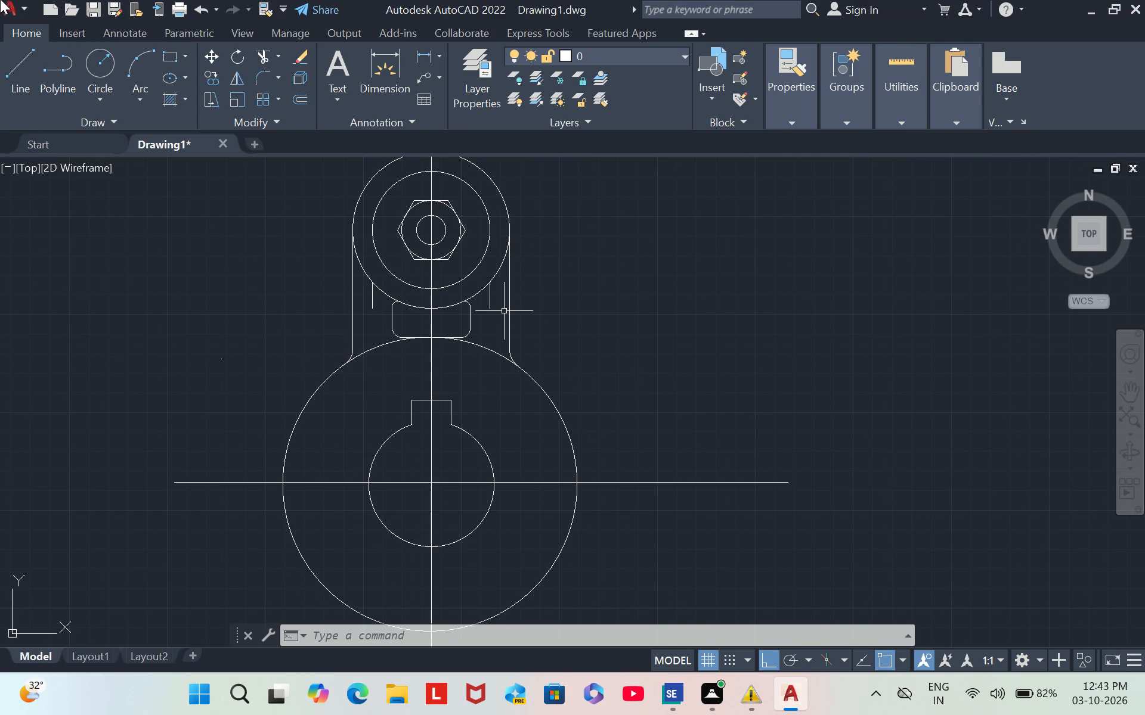
{"action": "left_click", "coordinate": [431, 59]}
{"action": "left_click", "coordinate": [436, 59]}
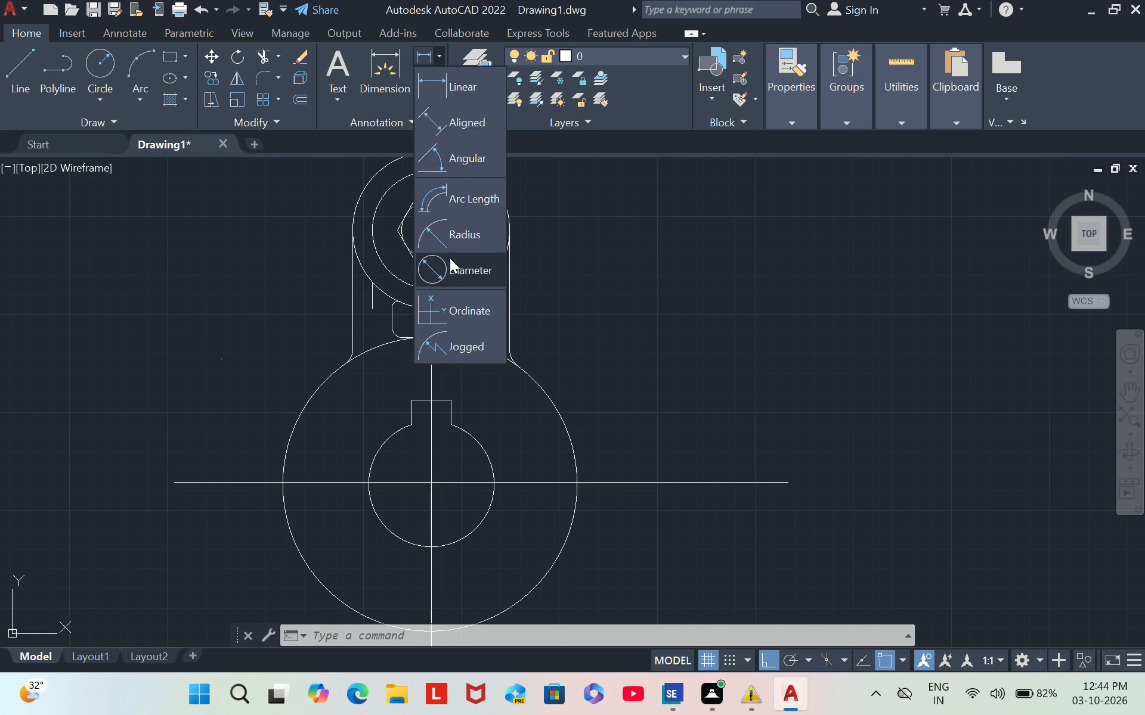
{"action": "left_click", "coordinate": [453, 269]}
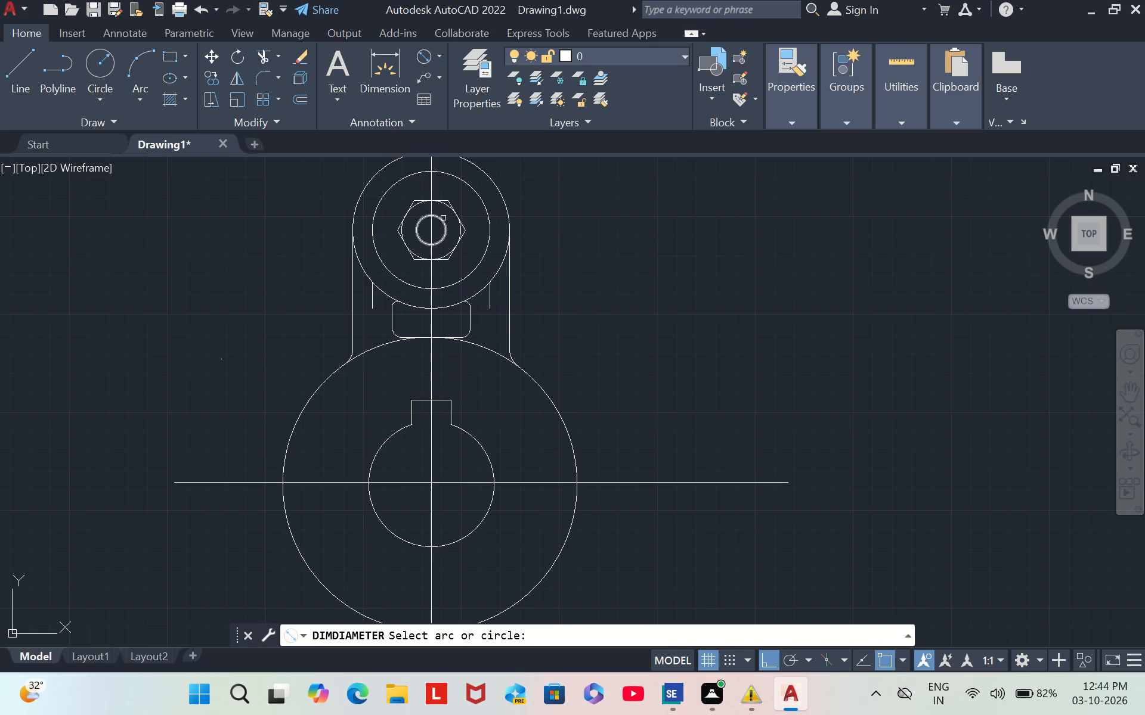
{"action": "left_click", "coordinate": [443, 204]}
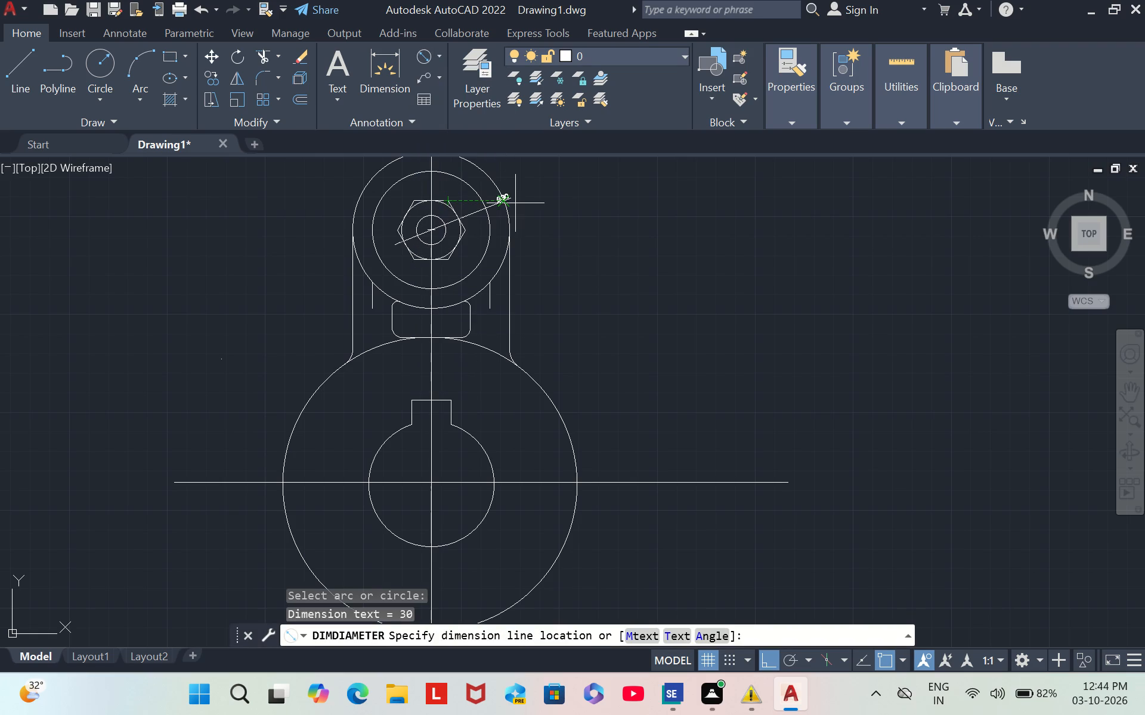
{"action": "scroll", "coordinate": [516, 202], "scroll_direction": "up", "scroll_amount": 2}
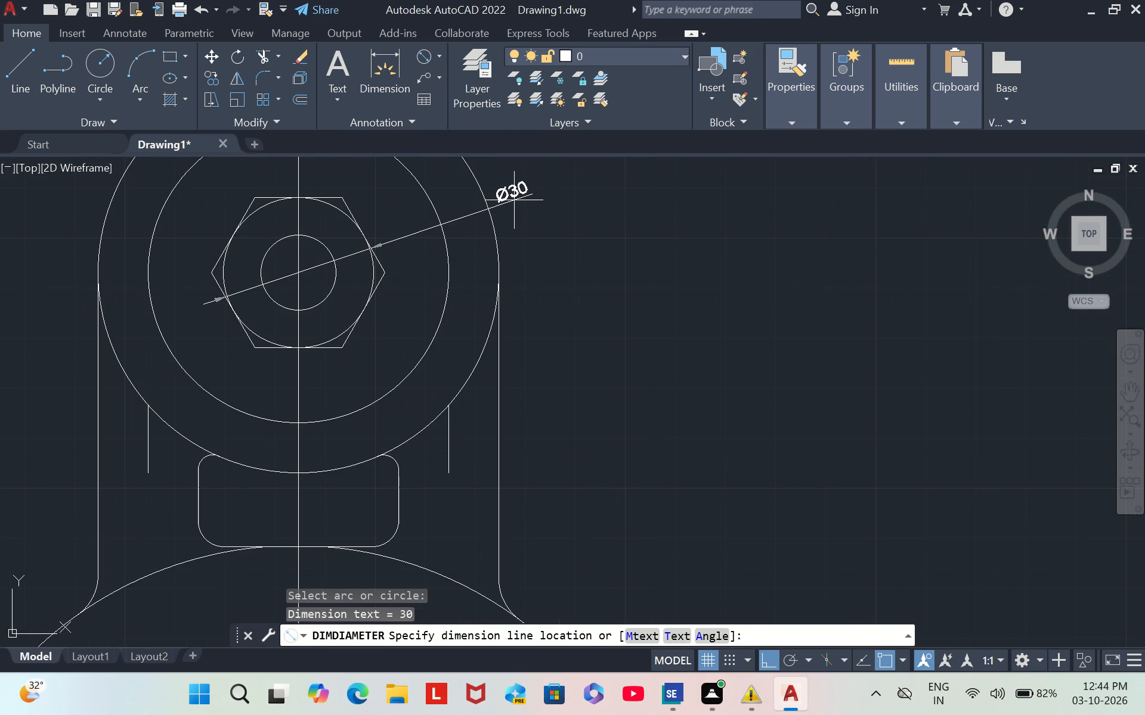
{"action": "key", "text": "Escape"}
{"action": "key", "text": "Escape"}
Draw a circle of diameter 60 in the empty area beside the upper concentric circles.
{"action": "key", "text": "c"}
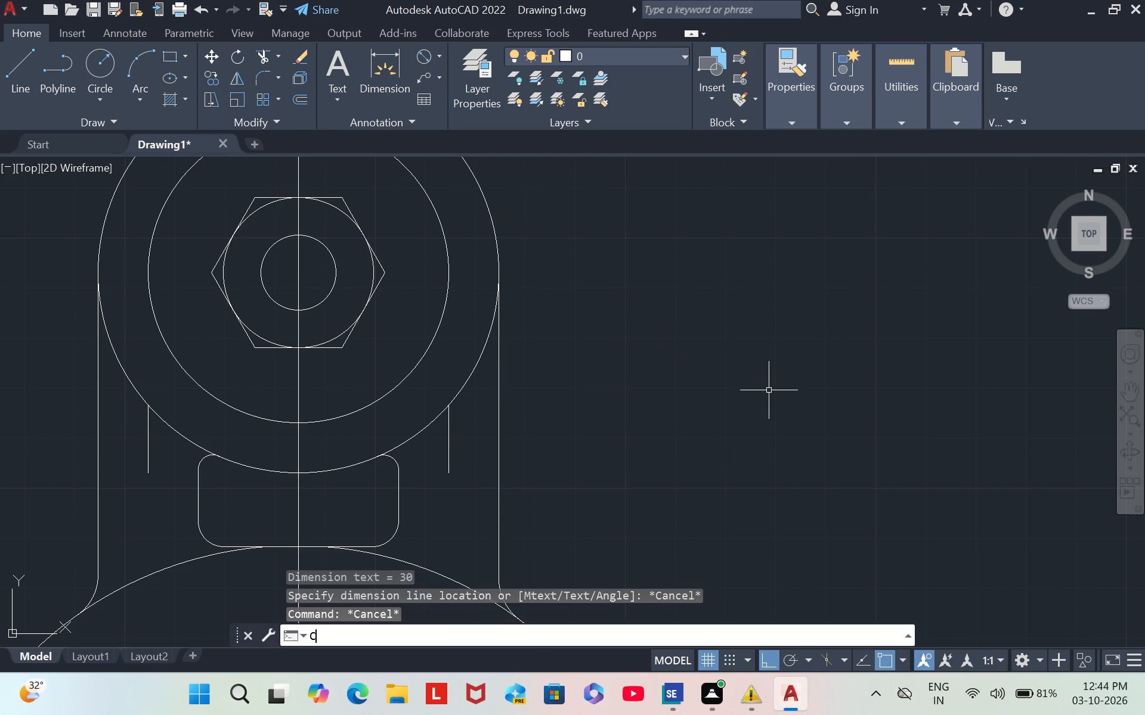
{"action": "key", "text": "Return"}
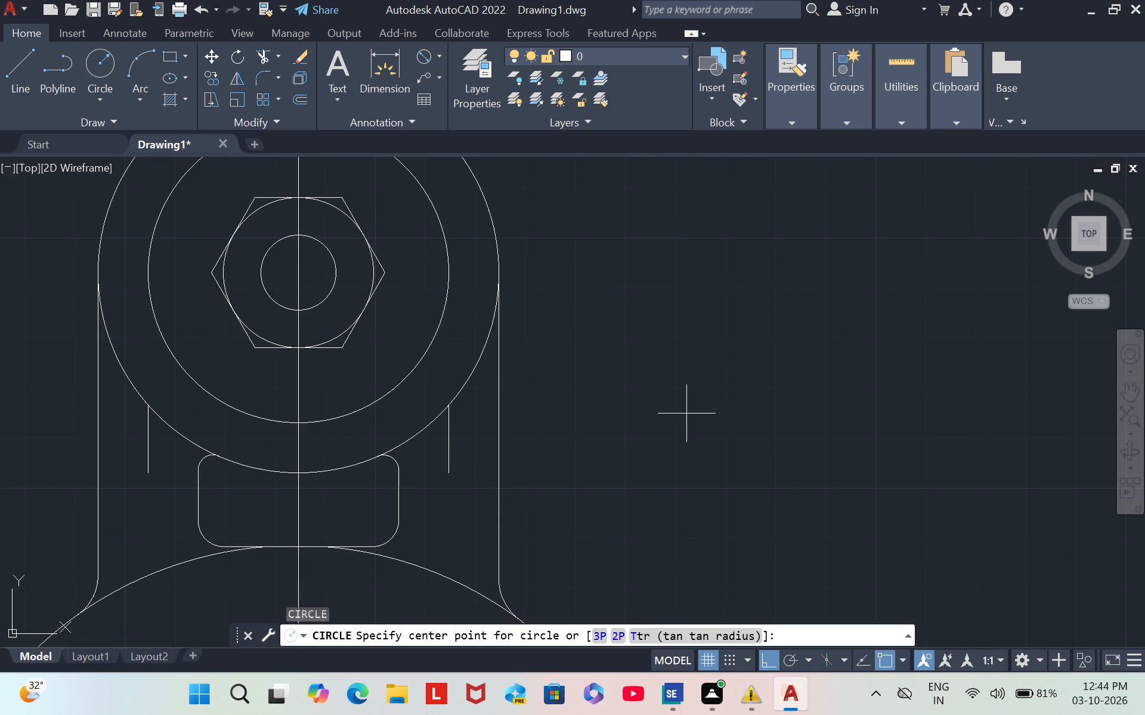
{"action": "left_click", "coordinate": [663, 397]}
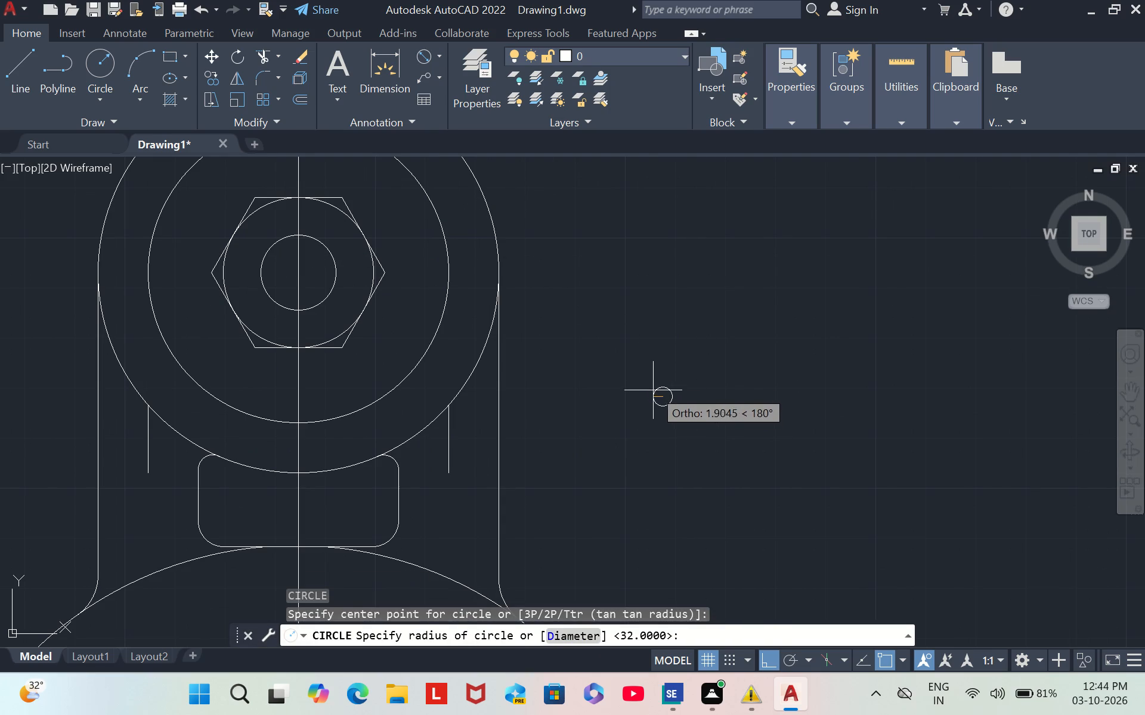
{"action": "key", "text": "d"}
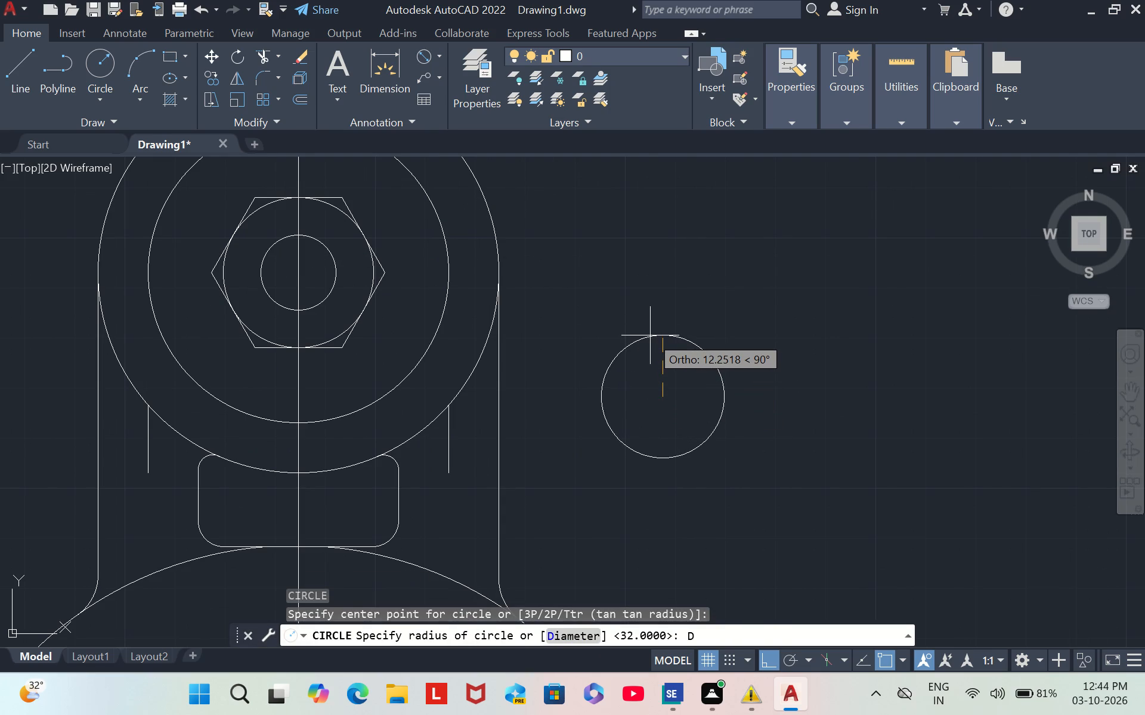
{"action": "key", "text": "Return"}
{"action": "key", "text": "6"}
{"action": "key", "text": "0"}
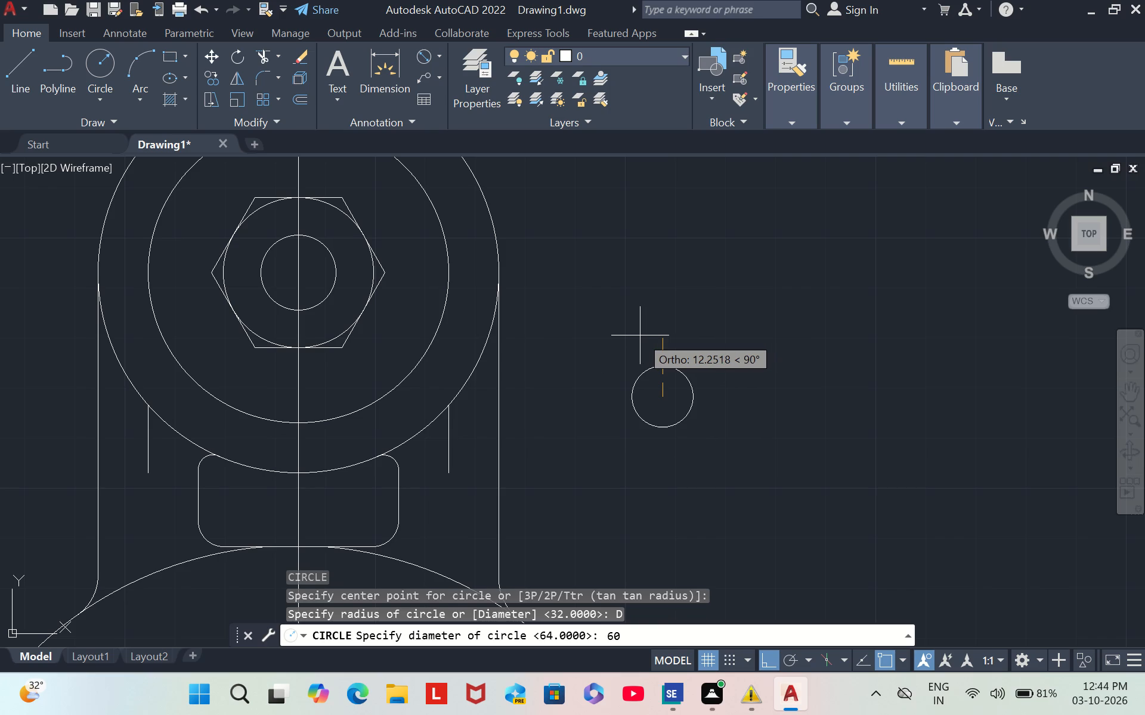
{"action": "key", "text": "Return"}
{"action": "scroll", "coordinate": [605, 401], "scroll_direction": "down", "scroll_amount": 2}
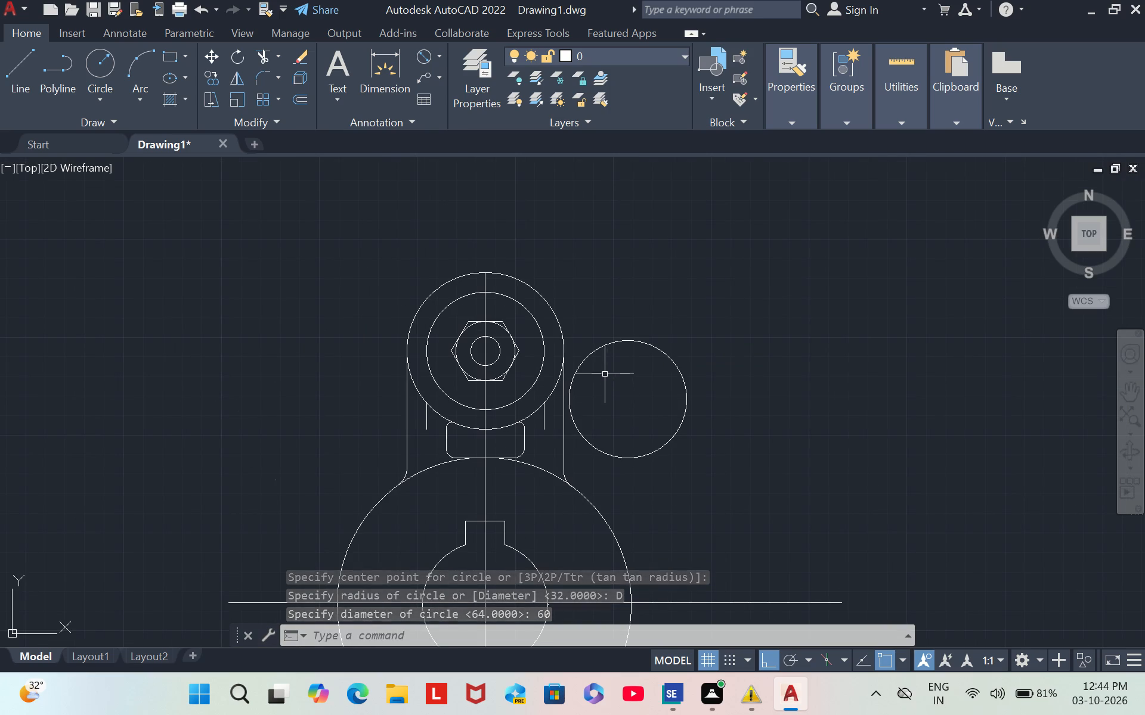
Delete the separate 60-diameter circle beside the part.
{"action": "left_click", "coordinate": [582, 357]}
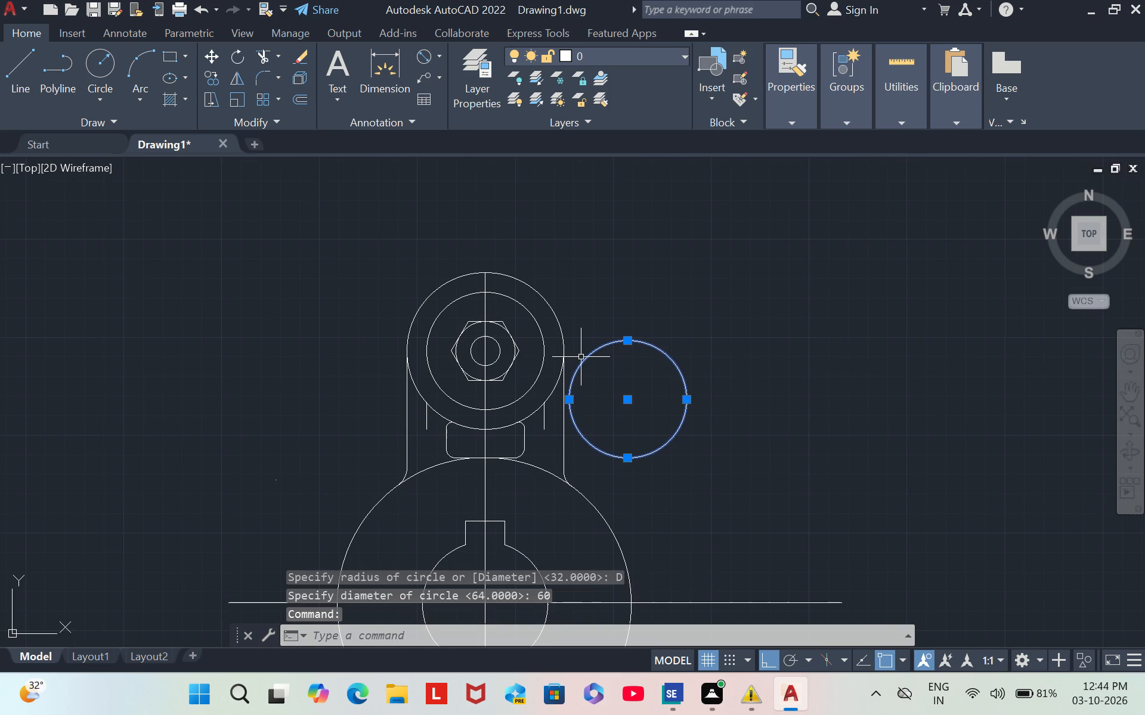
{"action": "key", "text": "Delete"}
Draw a circle of diameter 40 in the empty area, well clear of the part.
{"action": "key", "text": "c"}
{"action": "key", "text": "Return"}
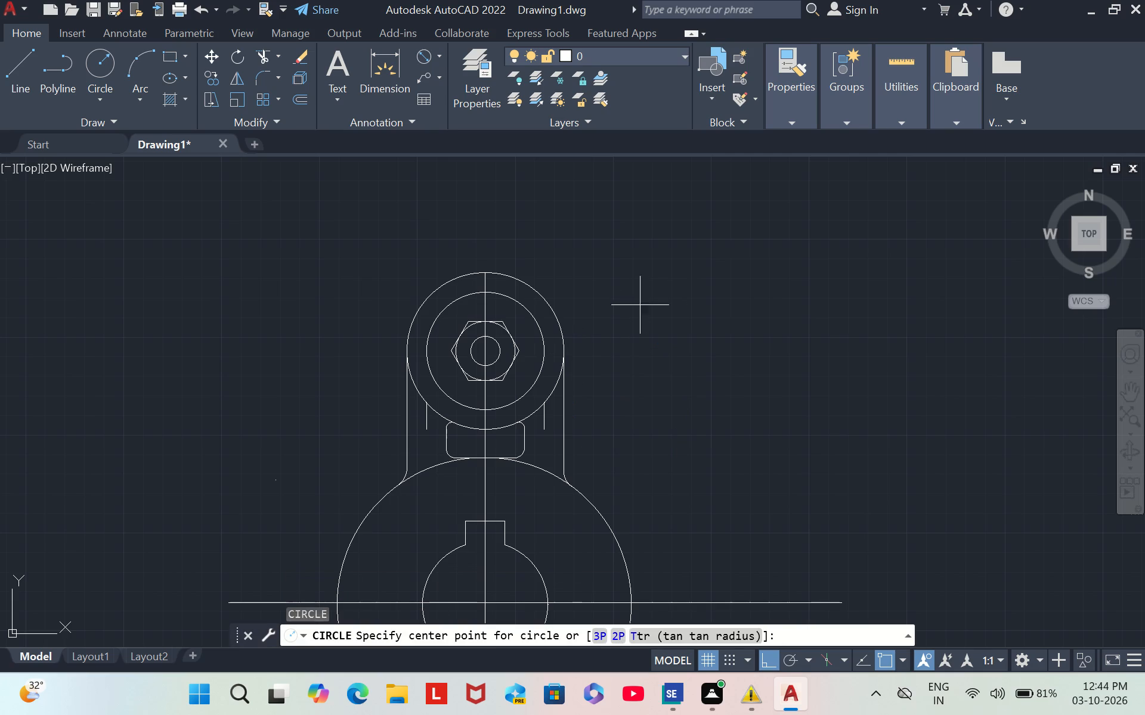
{"action": "left_click", "coordinate": [837, 371]}
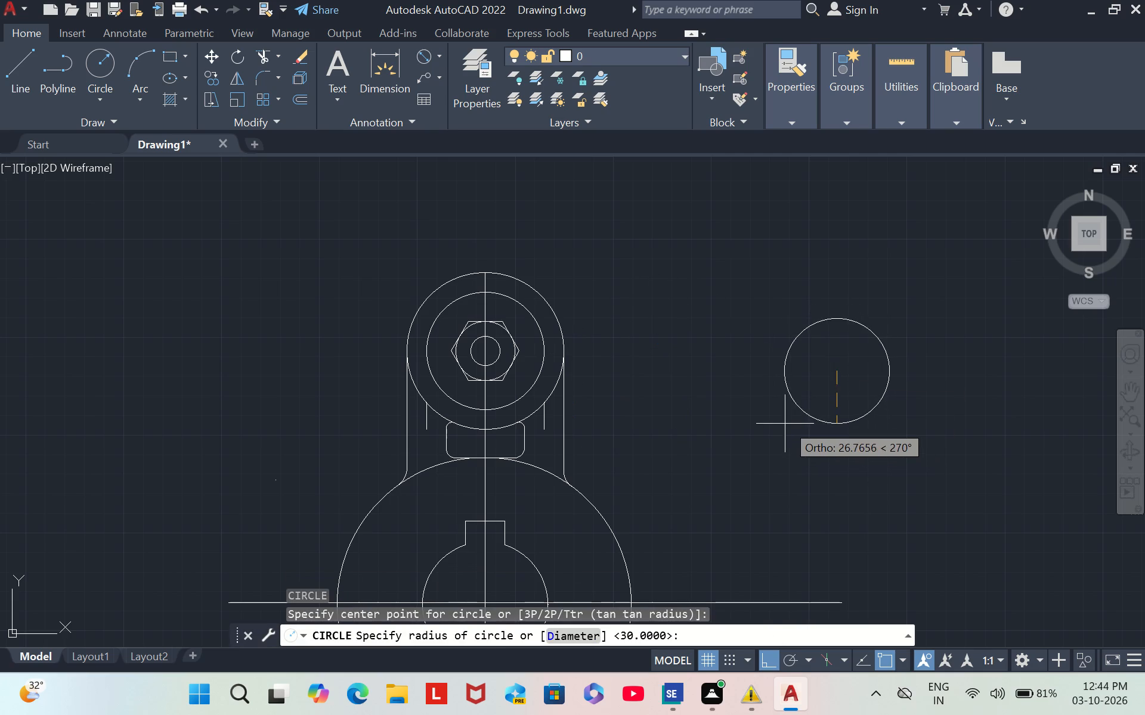
{"action": "key", "text": "d"}
{"action": "key", "text": "Return"}
{"action": "type", "text": "40"}
{"action": "key", "text": "Return"}
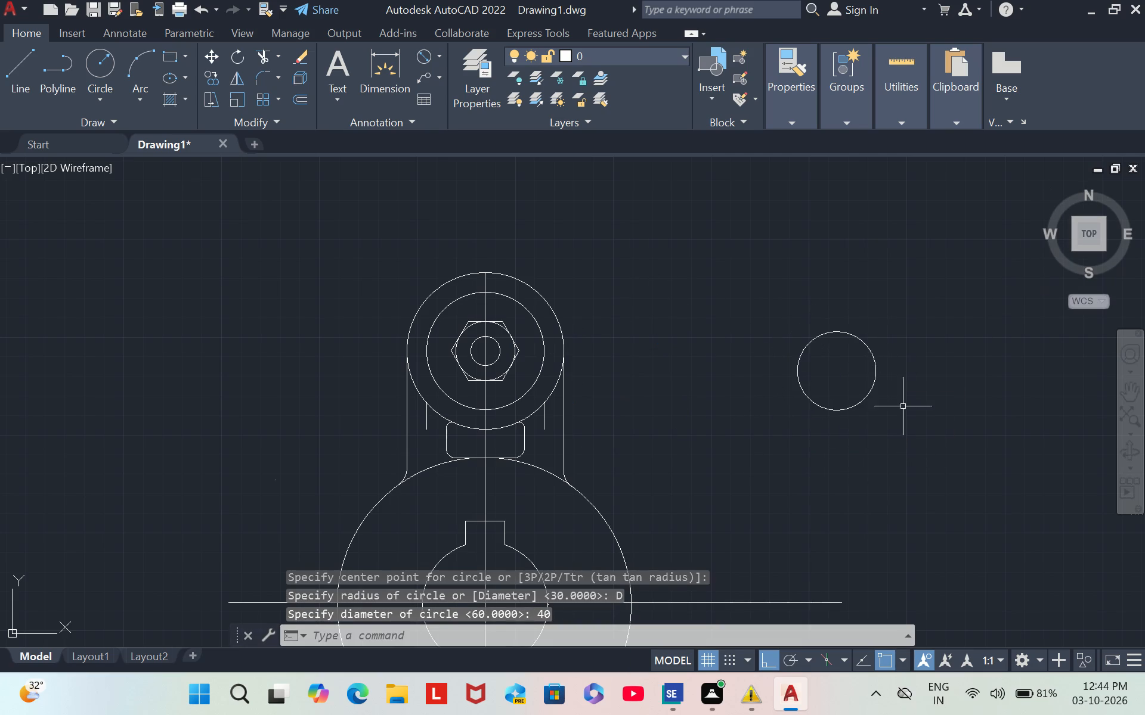
Draw a six-sided polygon circumscribed about the separate 40-diameter circle, centred on it, with flat sides at top and bottom.
{"action": "key", "text": "p"}
{"action": "key", "text": "o"}
{"action": "key", "text": "l"}
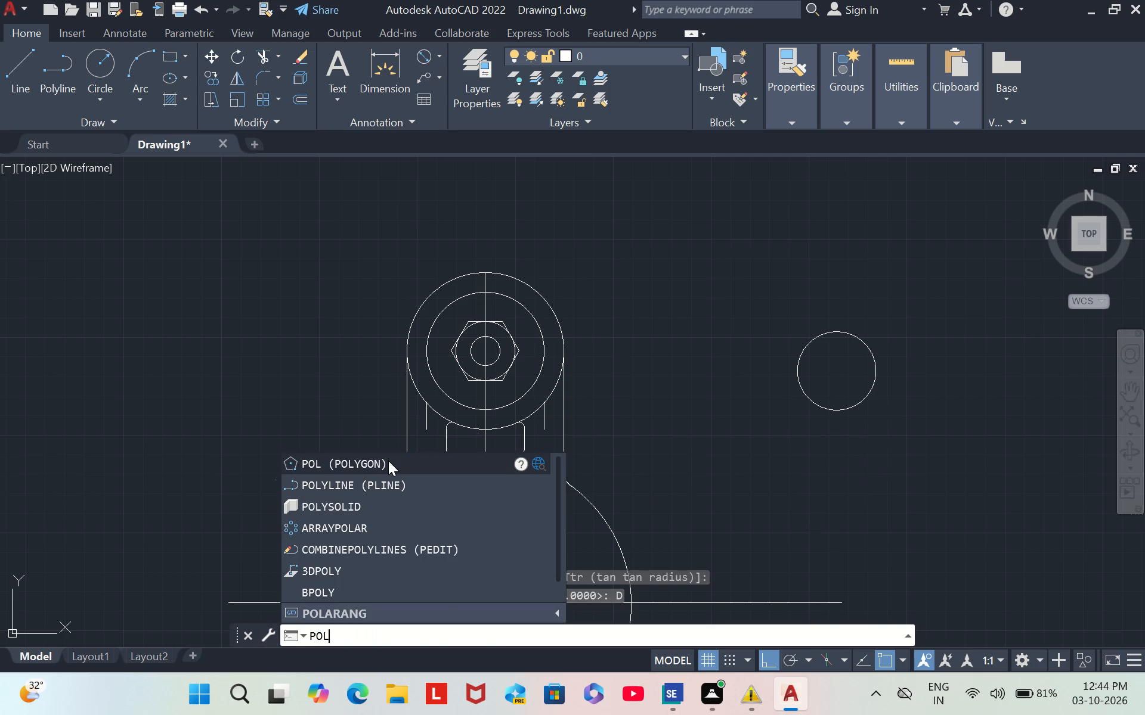
{"action": "left_click", "coordinate": [388, 461]}
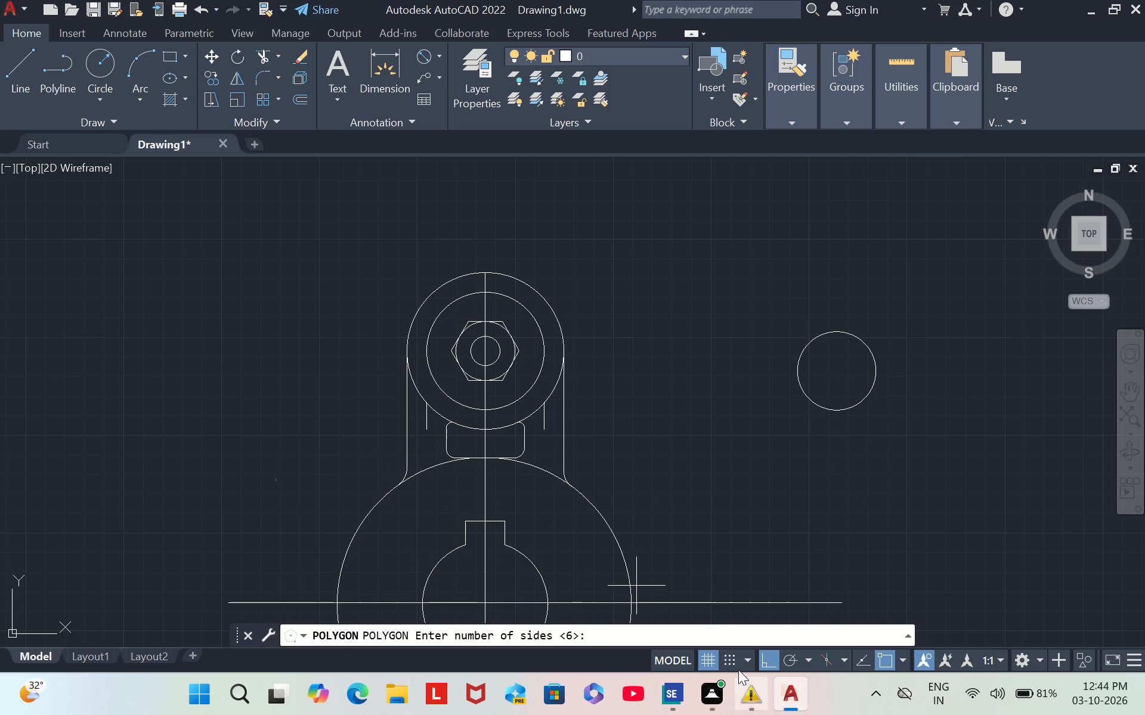
{"action": "key", "text": "6"}
{"action": "key", "text": "Return"}
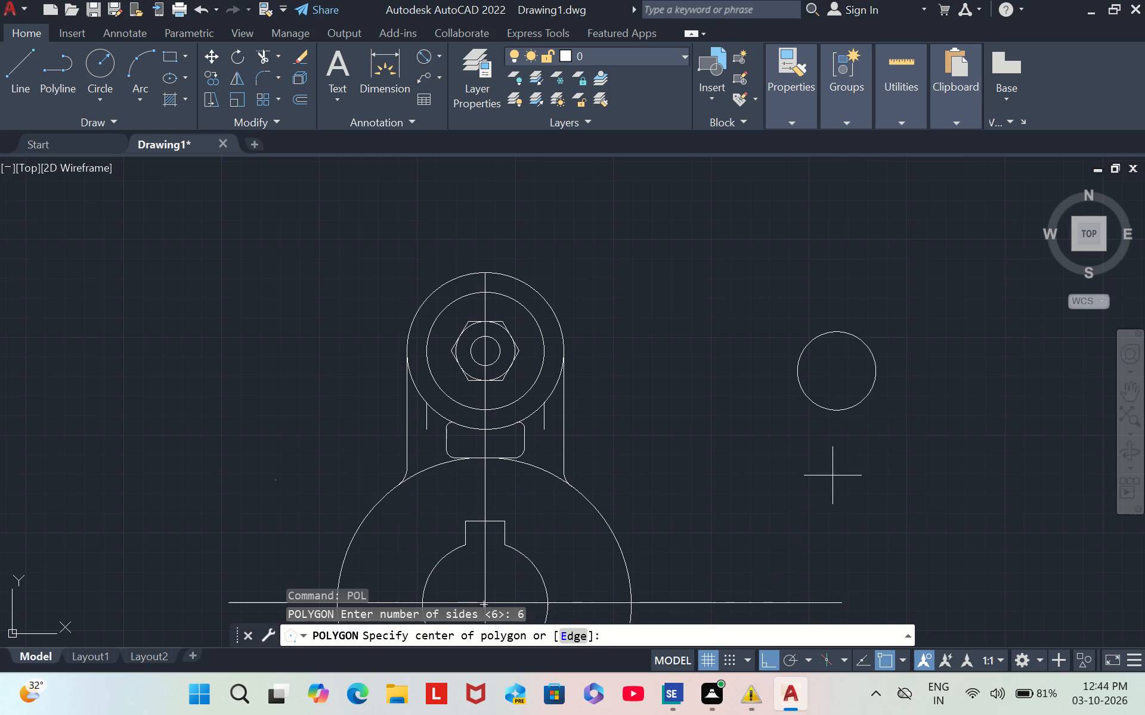
{"action": "left_click", "coordinate": [840, 375]}
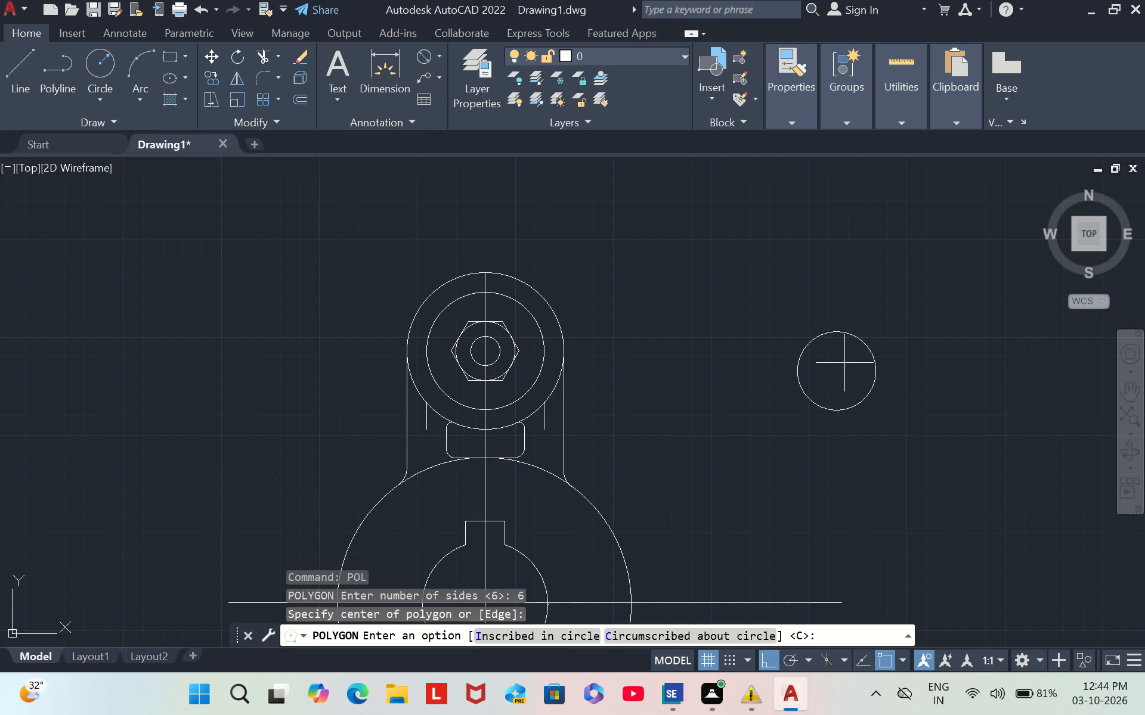
{"action": "left_click", "coordinate": [830, 371]}
{"action": "left_click", "coordinate": [742, 630]}
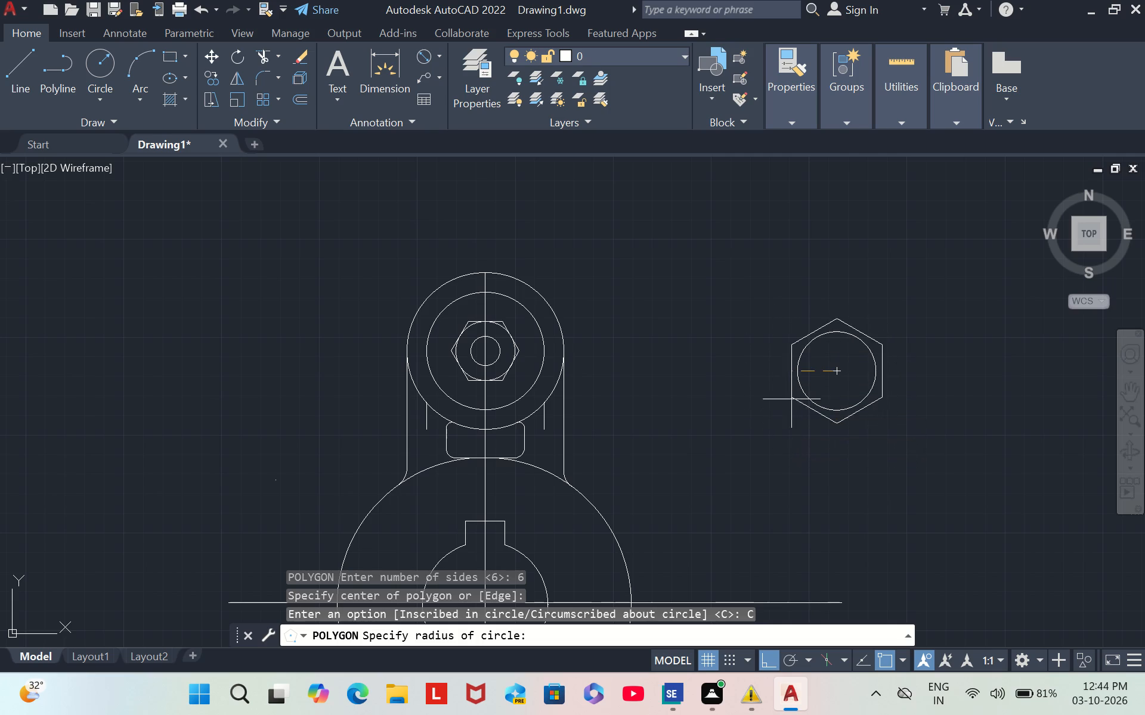
{"action": "left_click", "coordinate": [810, 331]}
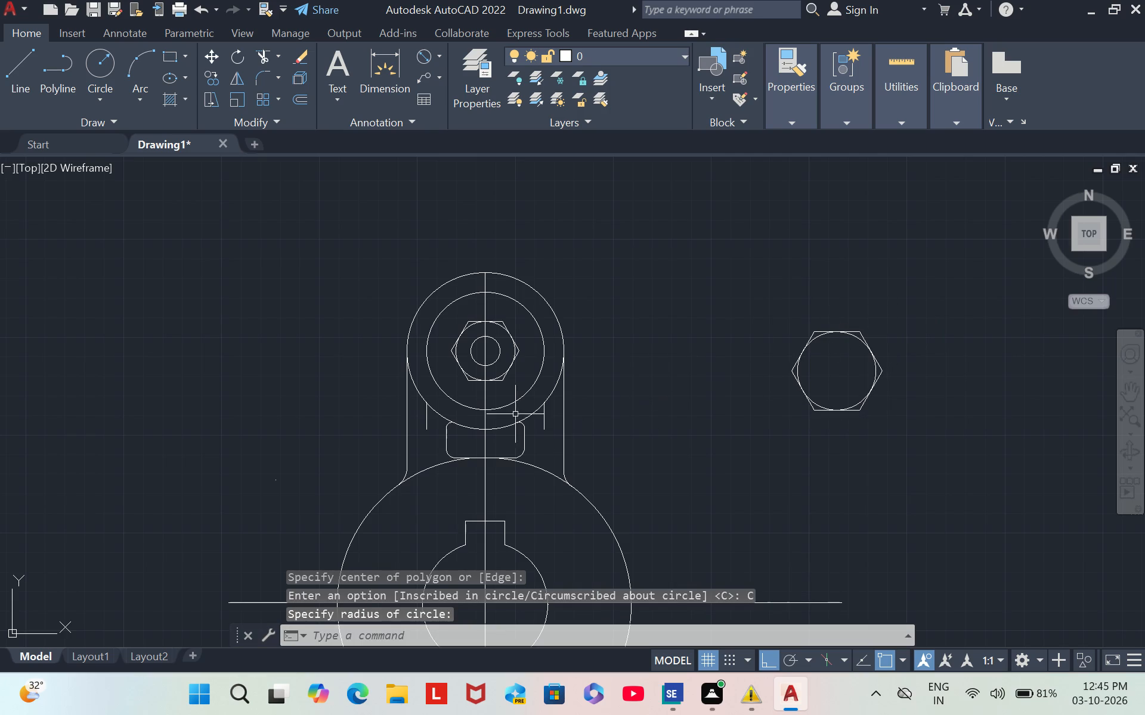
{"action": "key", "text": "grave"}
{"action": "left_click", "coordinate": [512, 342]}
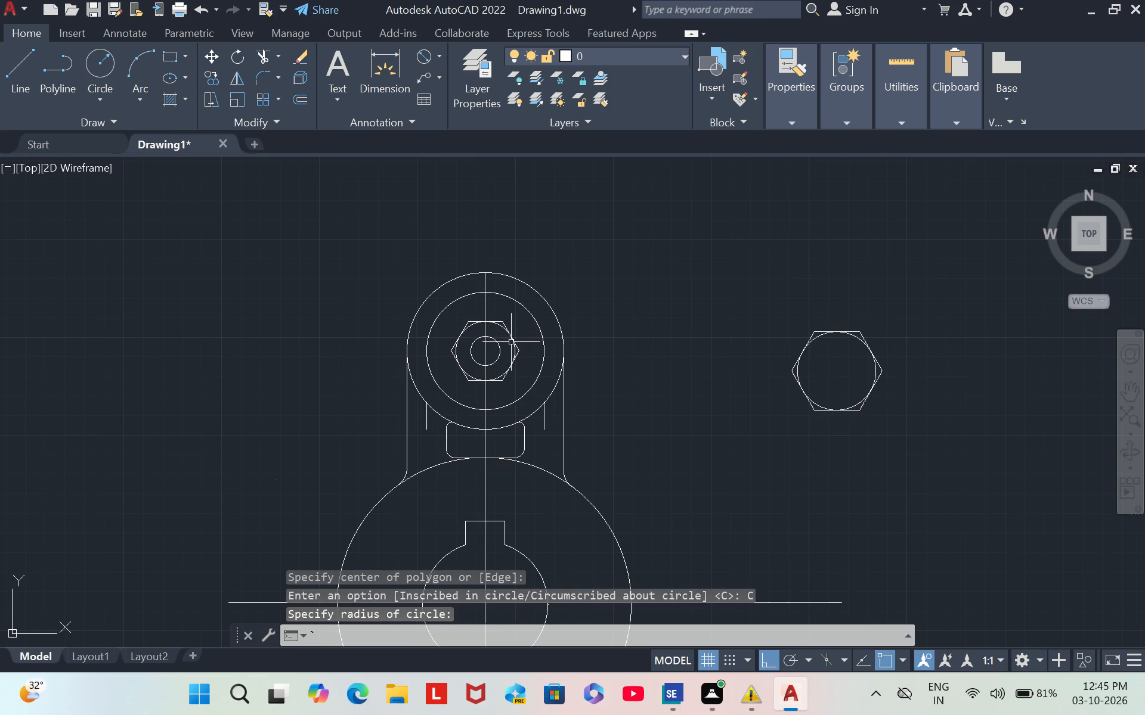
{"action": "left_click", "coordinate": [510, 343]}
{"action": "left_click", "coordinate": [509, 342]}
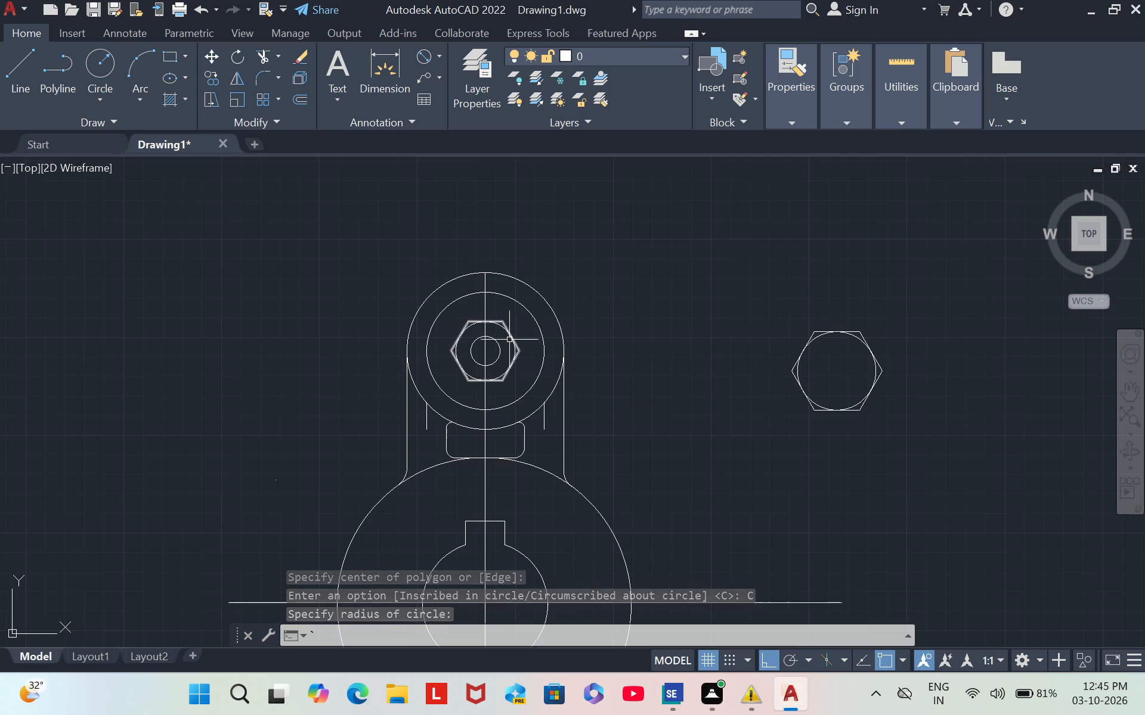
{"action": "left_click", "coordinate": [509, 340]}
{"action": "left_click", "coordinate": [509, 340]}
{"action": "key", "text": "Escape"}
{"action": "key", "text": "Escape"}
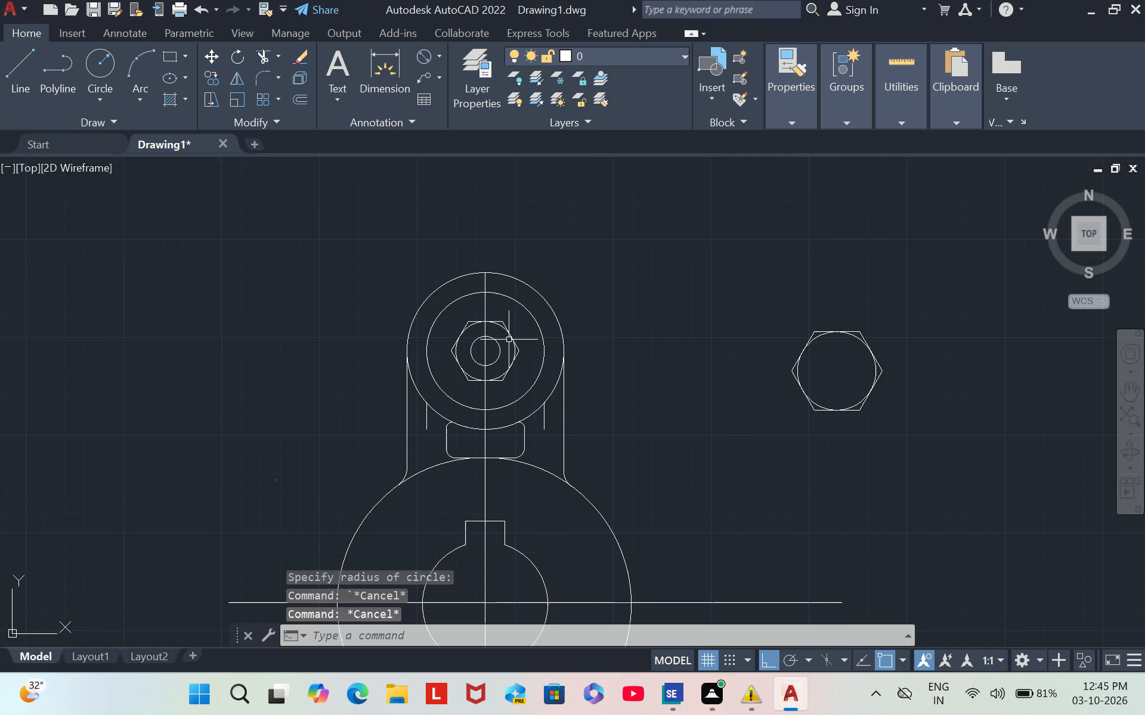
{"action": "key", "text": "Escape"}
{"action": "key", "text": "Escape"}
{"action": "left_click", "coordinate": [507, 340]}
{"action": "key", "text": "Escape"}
Delete the original hexagon inside the upper concentric circles.
{"action": "left_click", "coordinate": [507, 335]}
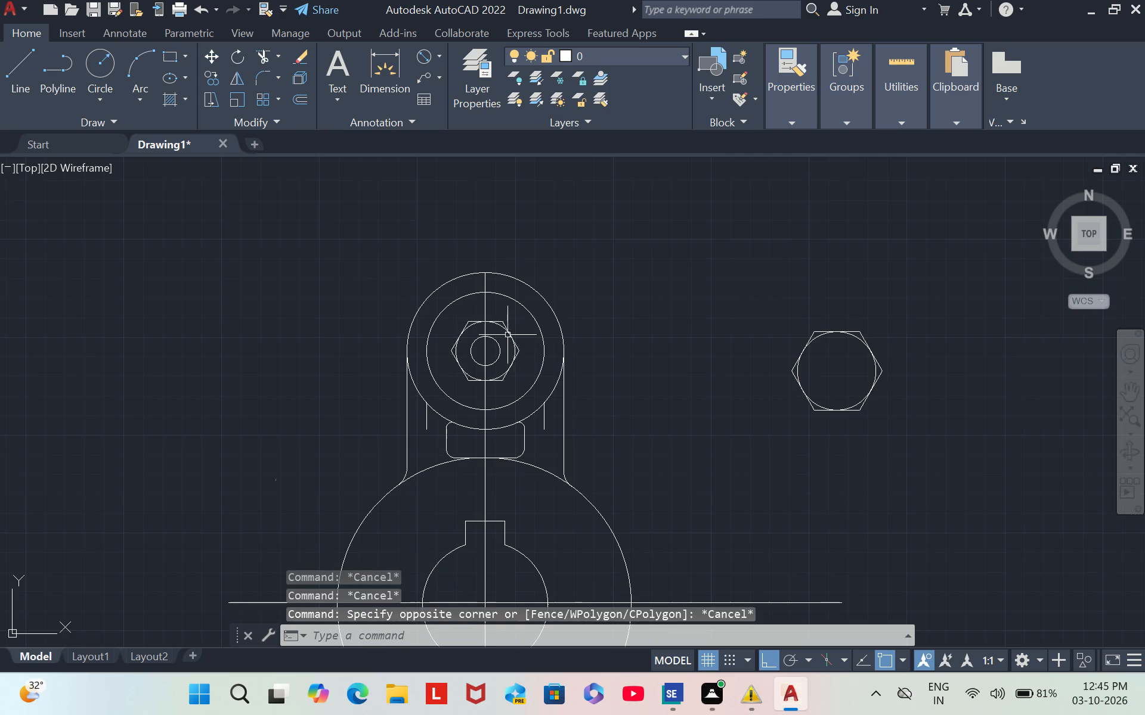
{"action": "key", "text": "Delete"}
{"action": "key", "text": "Delete"}
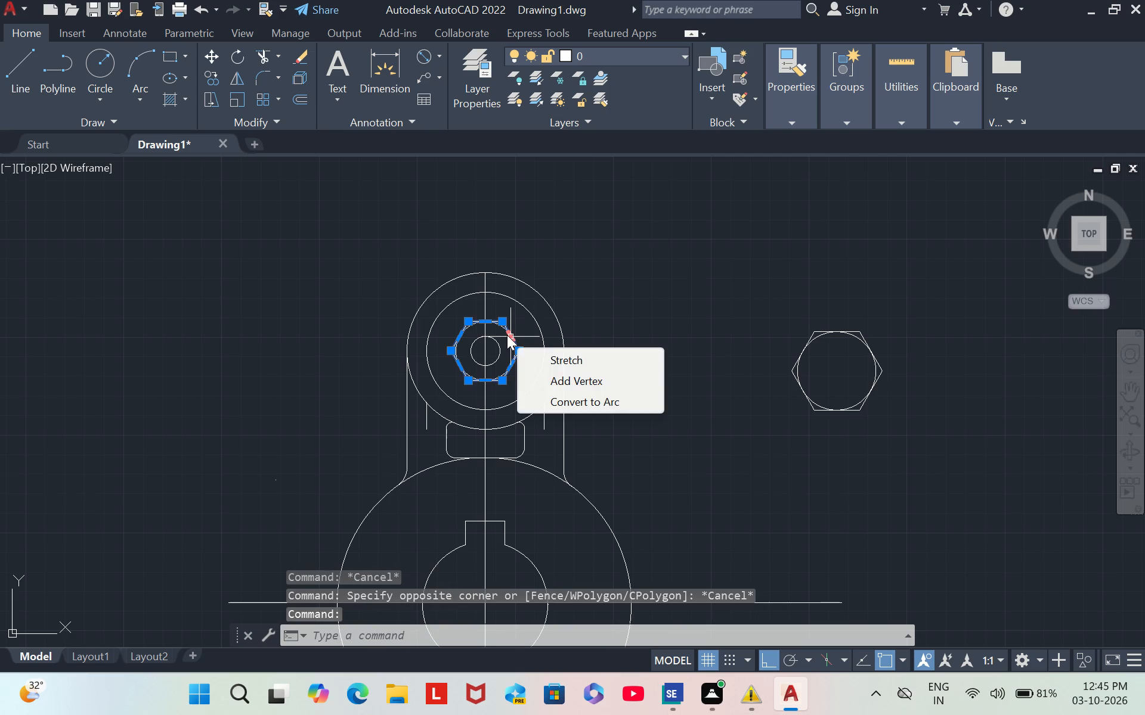
{"action": "key", "text": "Escape"}
{"action": "key", "text": "Delete"}
{"action": "key", "text": "Escape"}
{"action": "key", "text": "Escape"}
{"action": "key", "text": "Delete"}
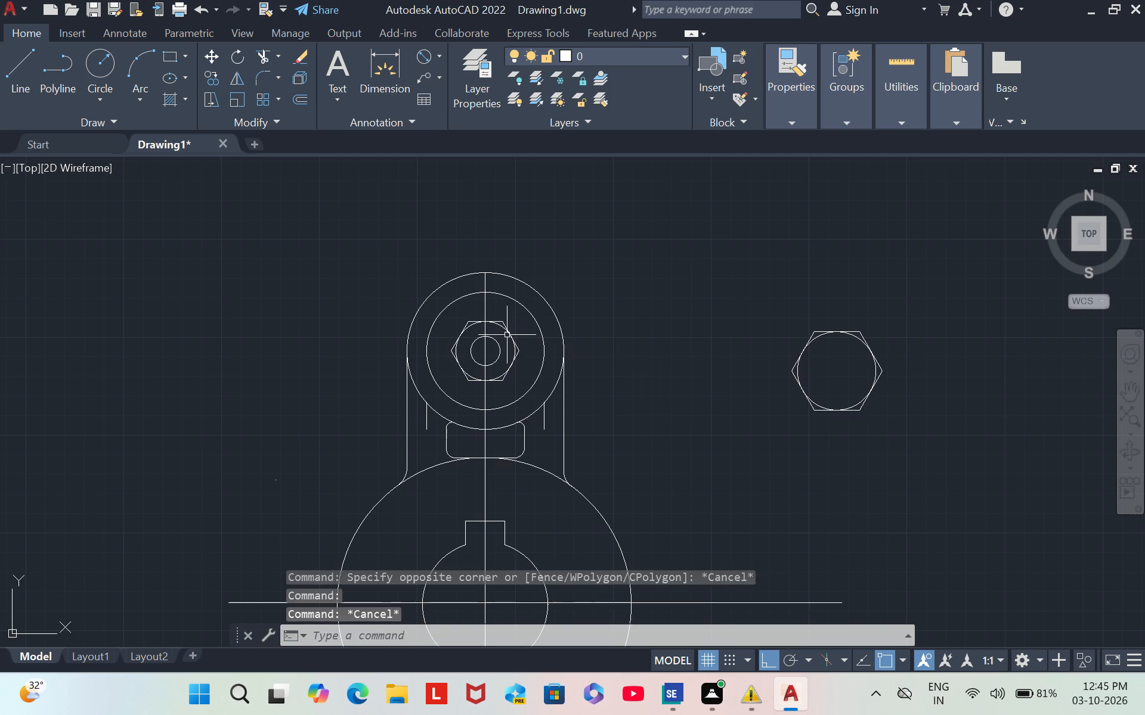
{"action": "left_click", "coordinate": [507, 335]}
{"action": "key", "text": "Delete"}
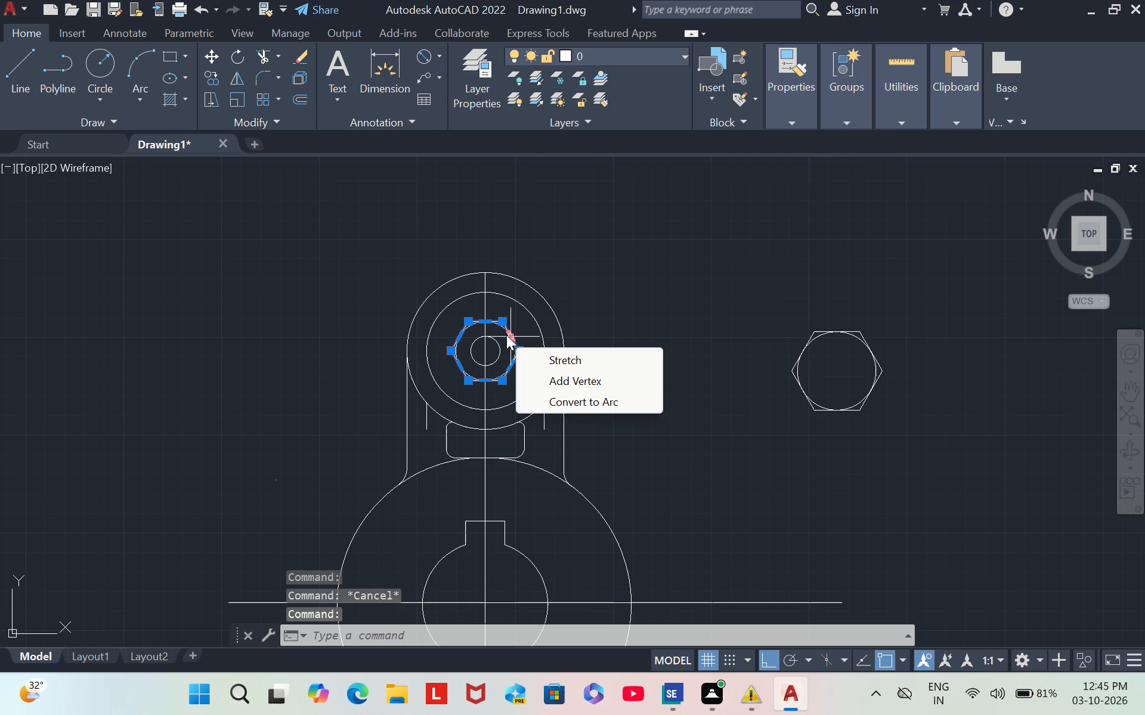
{"action": "key", "text": "Escape"}
{"action": "key", "text": "Delete"}
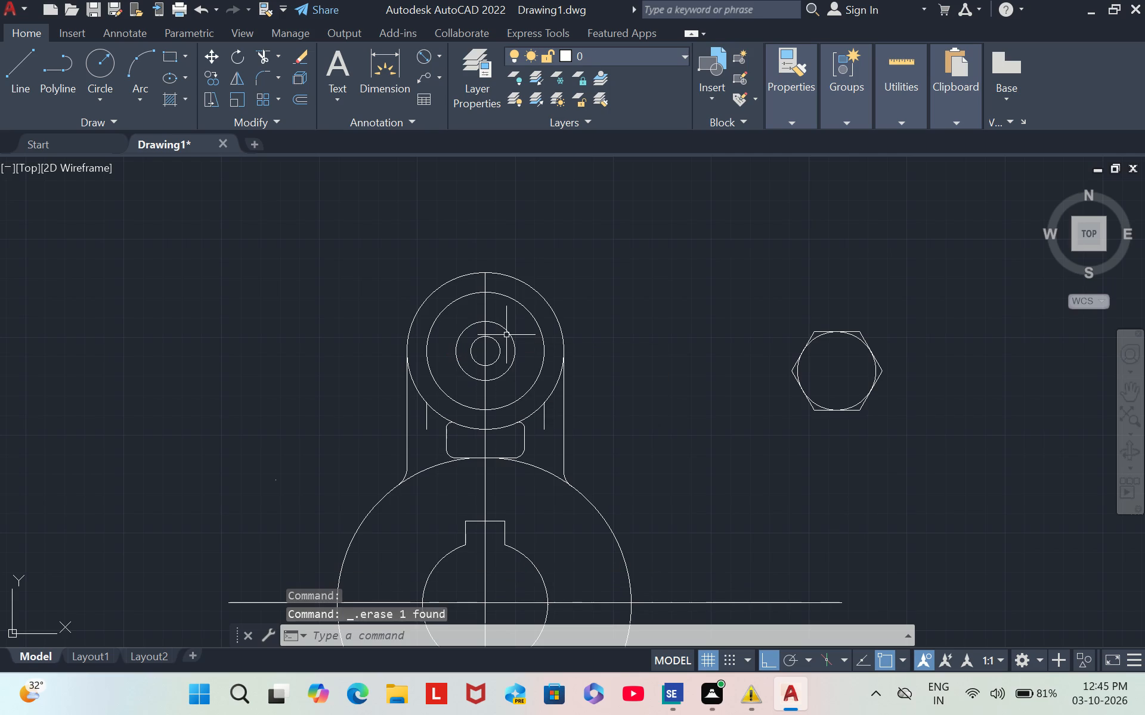
Delete the 30-diameter circle that was inscribed in the original hexagon, keeping the small centre circle.
{"action": "left_click", "coordinate": [506, 334]}
{"action": "key", "text": "Delete"}
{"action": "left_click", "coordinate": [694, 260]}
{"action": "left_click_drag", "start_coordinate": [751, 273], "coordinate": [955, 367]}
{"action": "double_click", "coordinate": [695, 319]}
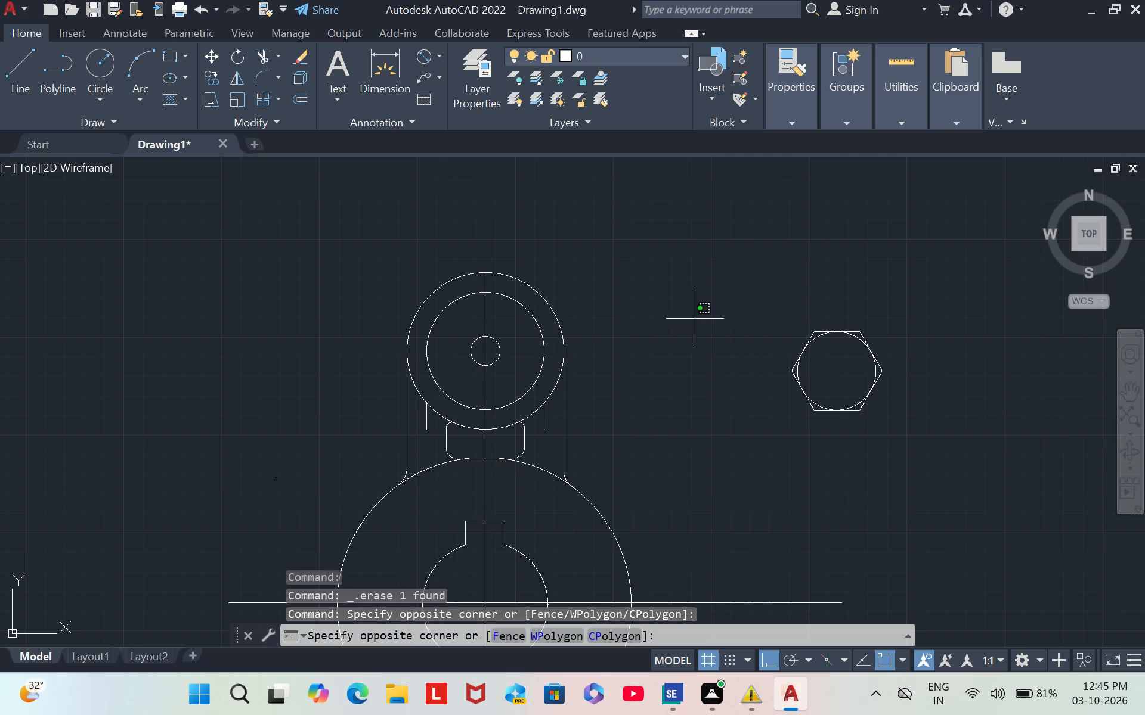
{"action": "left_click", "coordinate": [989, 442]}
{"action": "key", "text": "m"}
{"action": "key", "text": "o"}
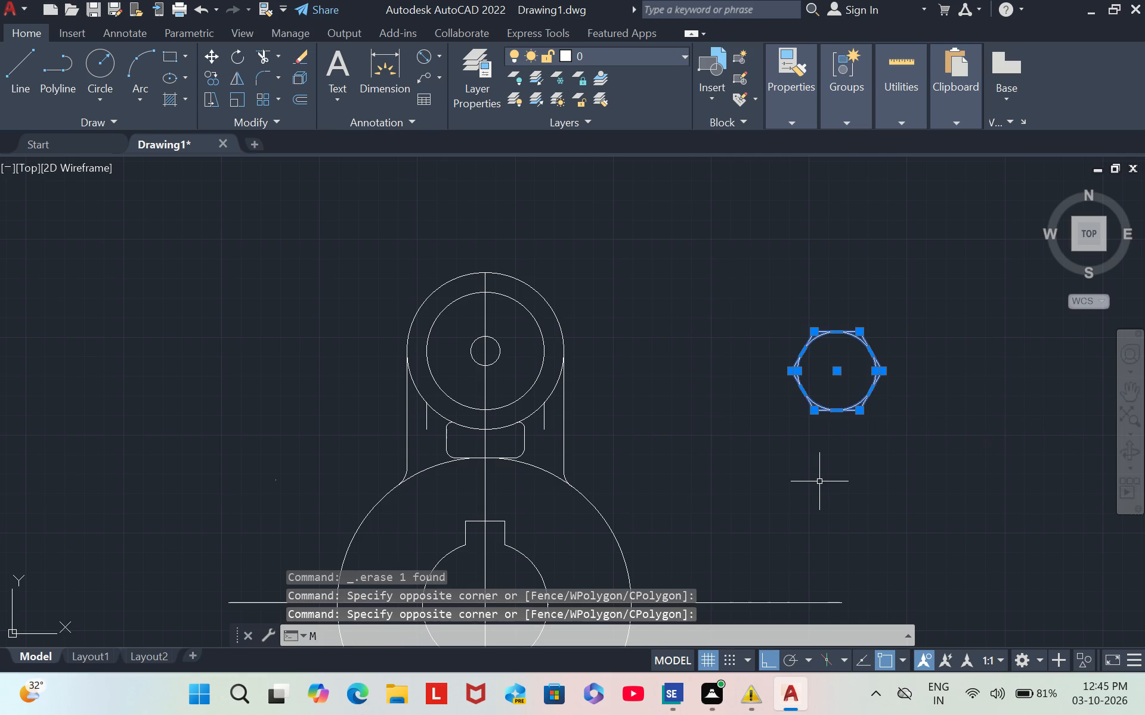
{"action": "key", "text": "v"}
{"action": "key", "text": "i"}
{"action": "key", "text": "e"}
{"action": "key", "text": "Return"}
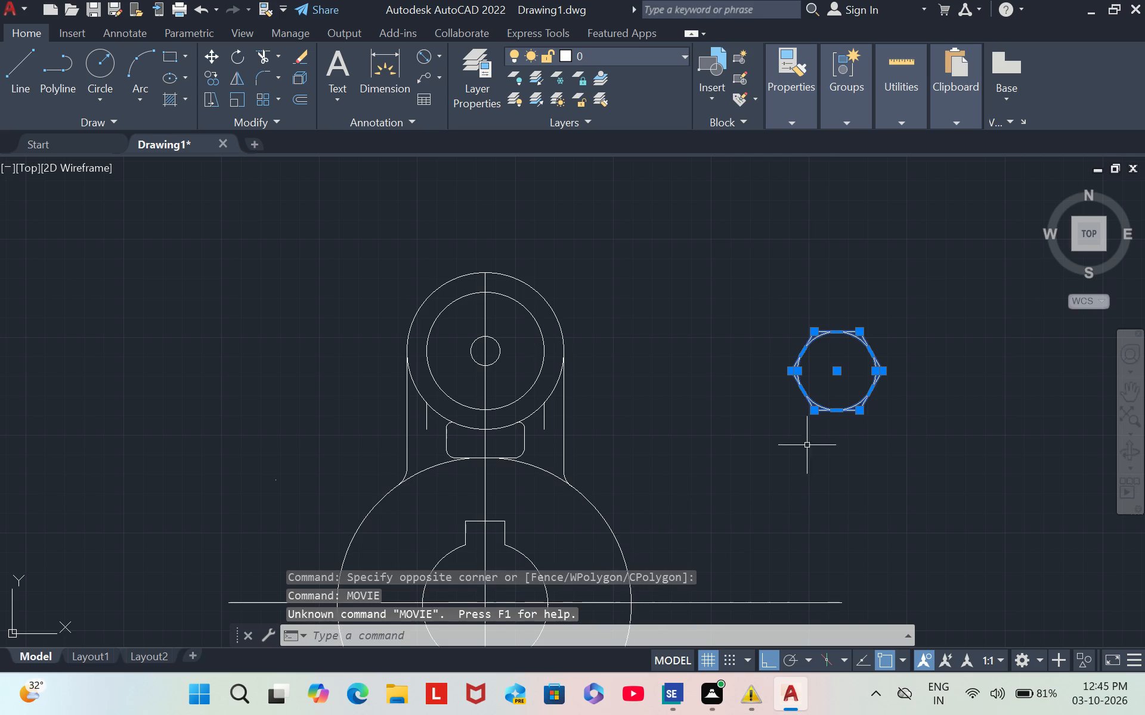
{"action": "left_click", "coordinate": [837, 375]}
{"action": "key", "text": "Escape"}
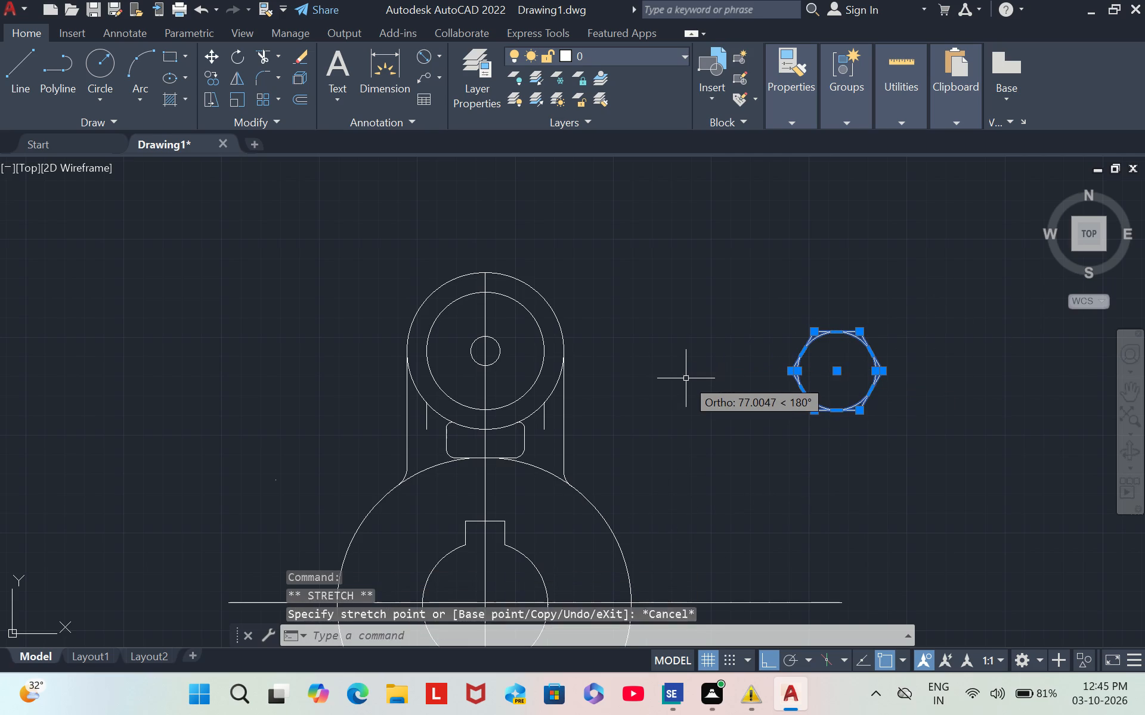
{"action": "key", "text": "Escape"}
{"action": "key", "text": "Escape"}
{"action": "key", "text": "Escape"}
Move the separate hexagon and its 40-diameter circle by their centre onto the centre of the upper concentric circles.
{"action": "left_click", "coordinate": [752, 316]}
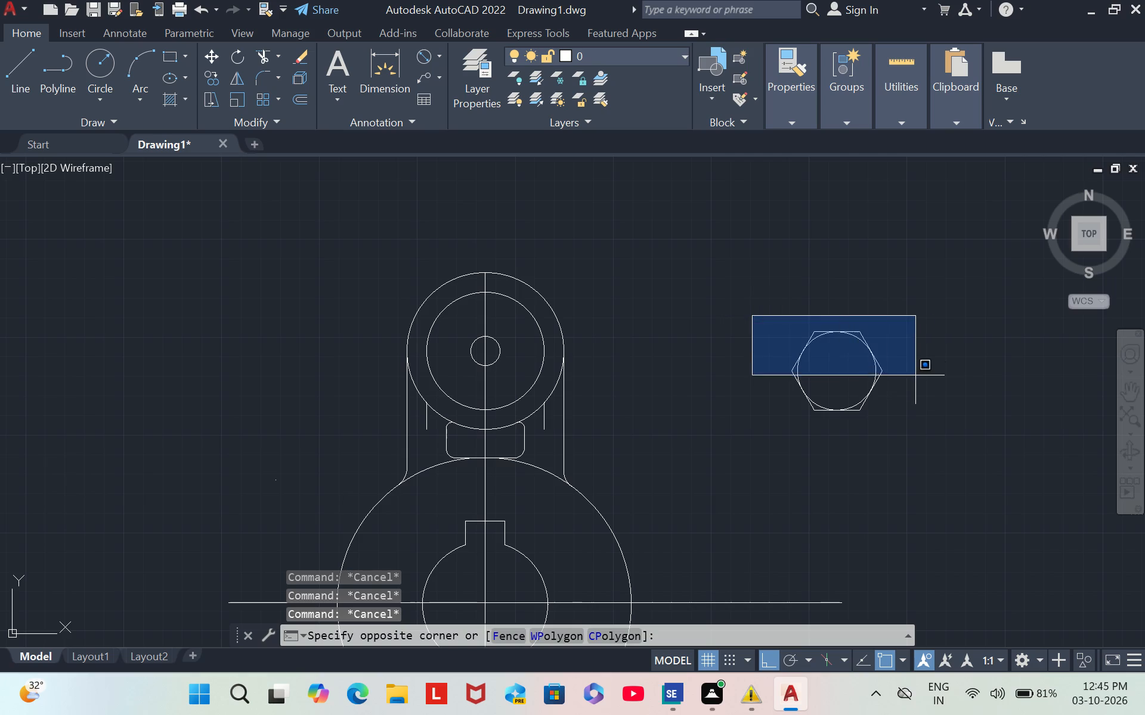
{"action": "left_click", "coordinate": [957, 455]}
{"action": "key", "text": "m"}
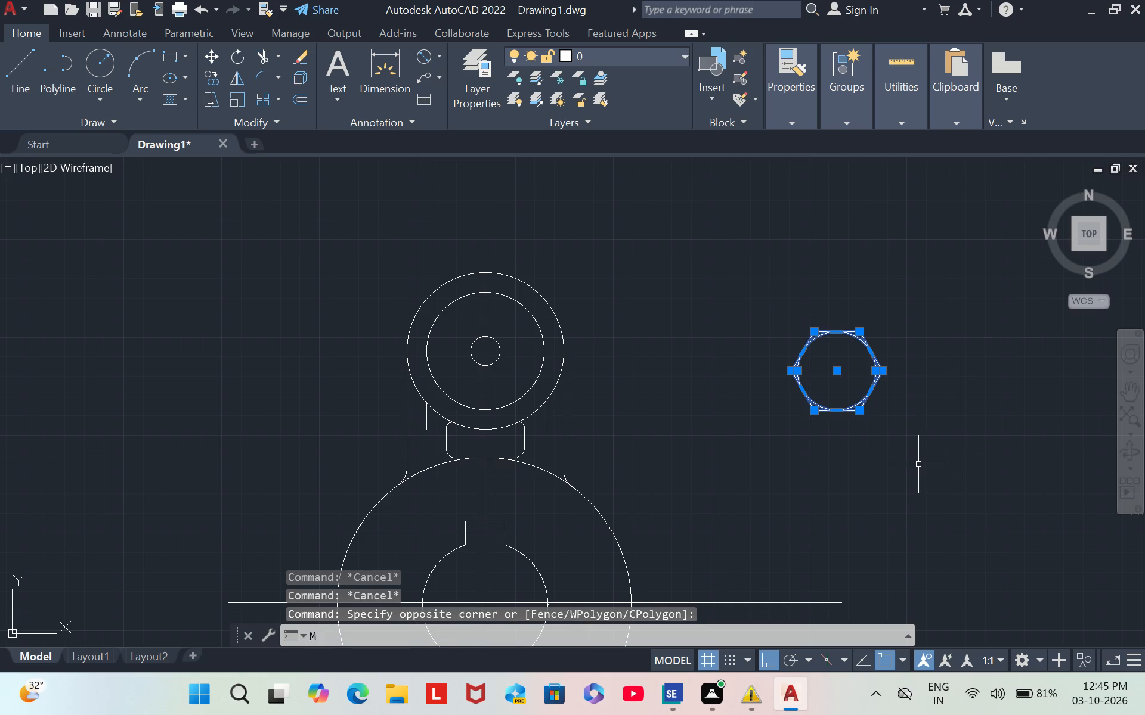
{"action": "key", "text": "o"}
{"action": "key", "text": "v"}
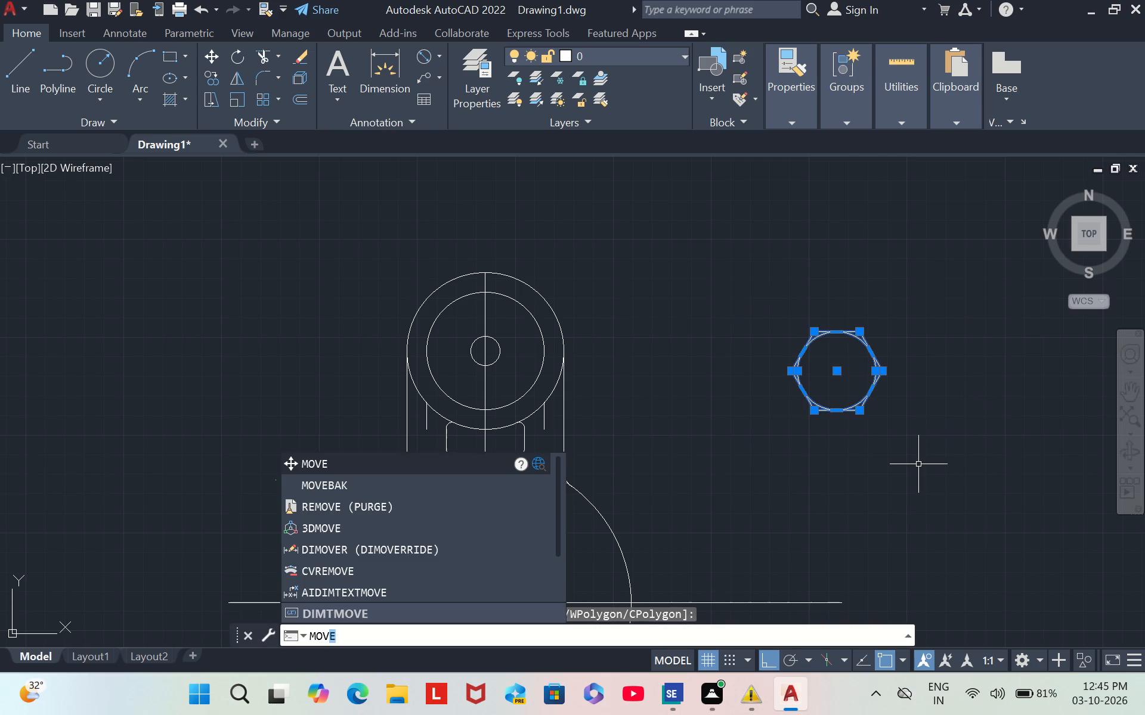
{"action": "left_click", "coordinate": [445, 453]}
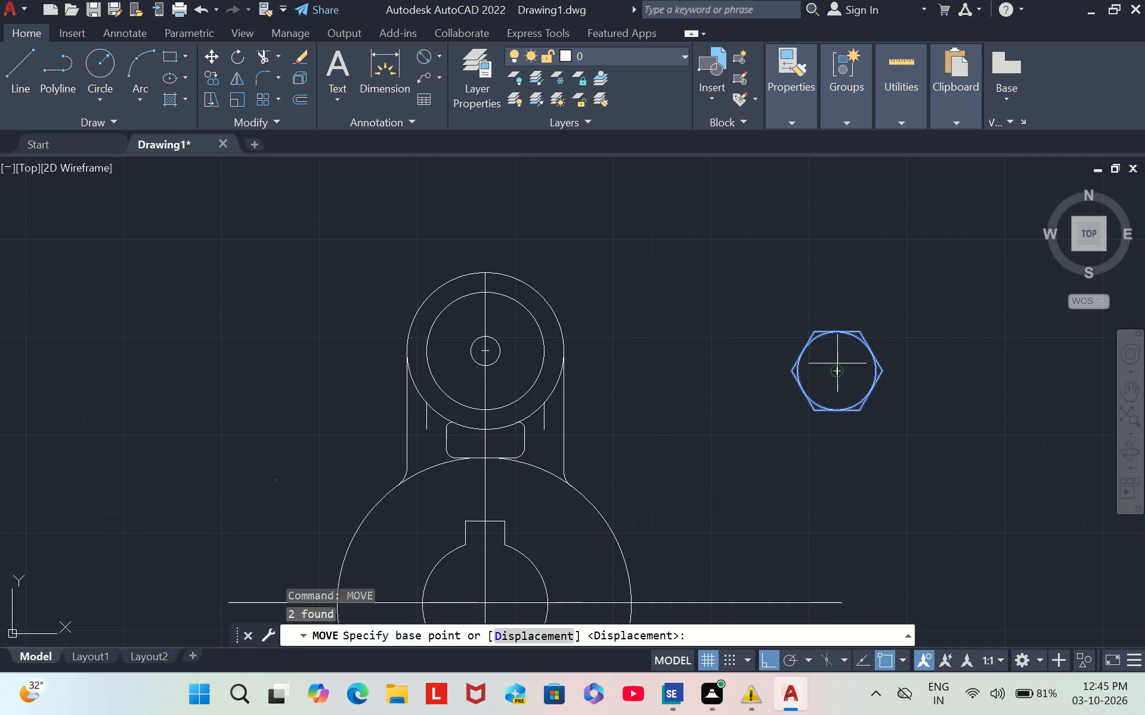
{"action": "left_click_drag", "start_coordinate": [837, 377], "coordinate": [808, 362]}
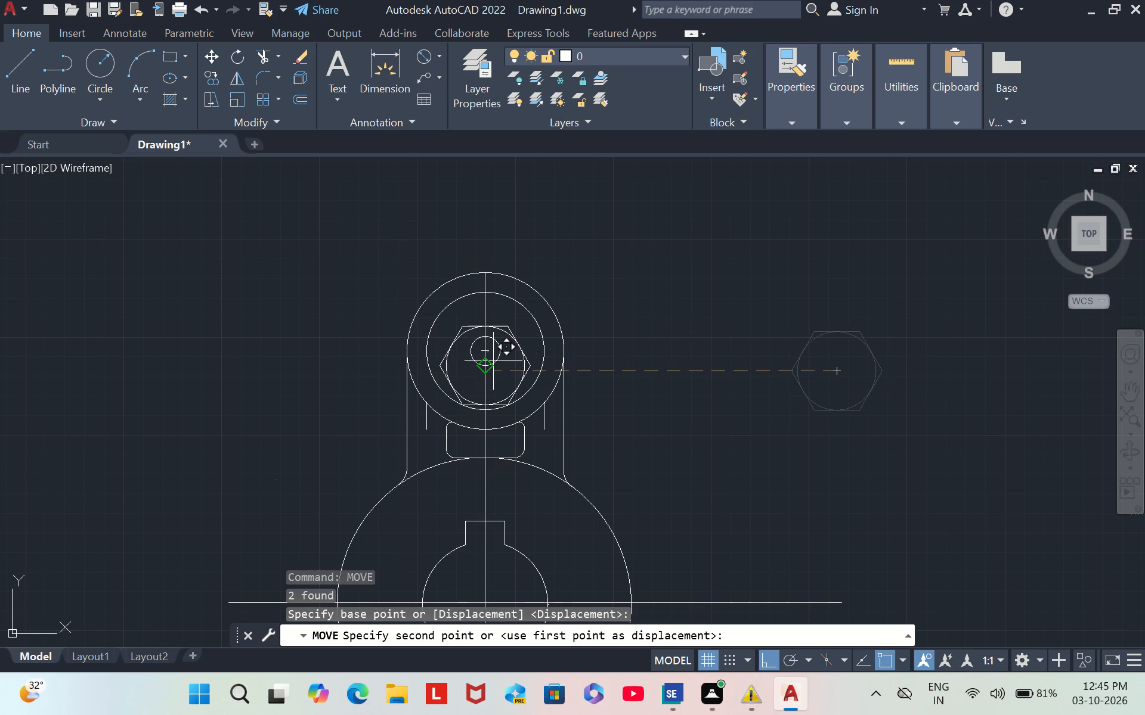
{"action": "left_click", "coordinate": [490, 346]}
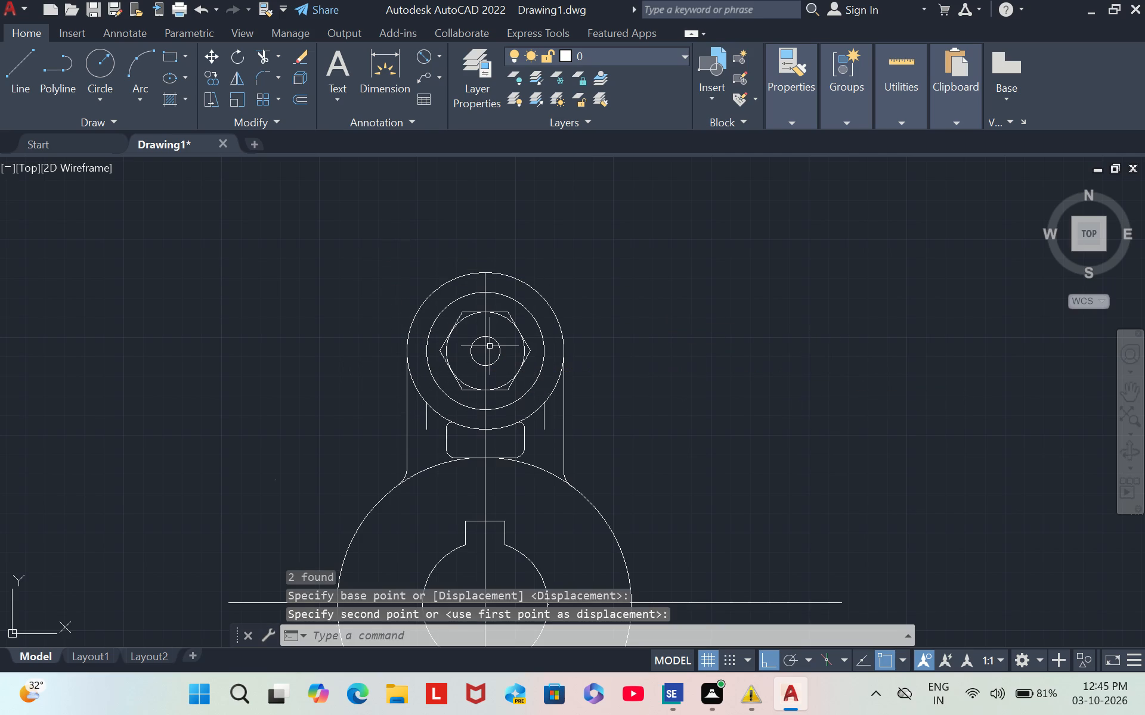
{"action": "key", "text": "Escape"}
{"action": "key", "text": "Escape"}
{"action": "scroll", "coordinate": [720, 345], "scroll_direction": "down", "scroll_amount": 1}
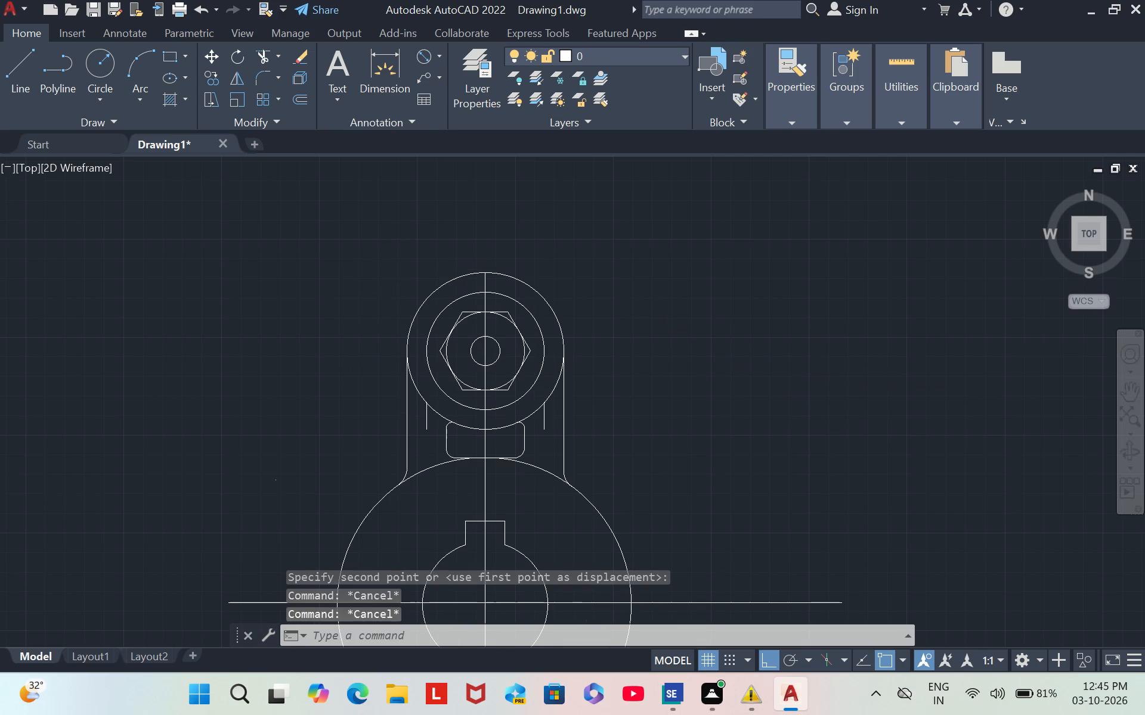
{"action": "key", "text": "Escape"}
{"action": "key", "text": "Escape"}
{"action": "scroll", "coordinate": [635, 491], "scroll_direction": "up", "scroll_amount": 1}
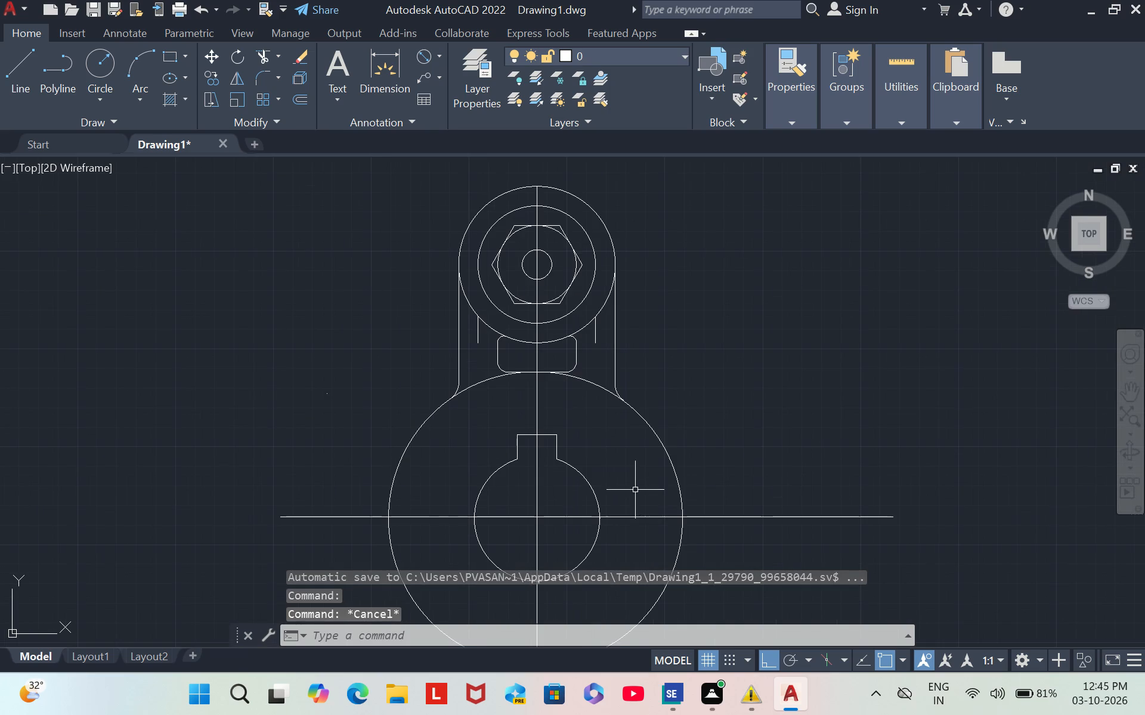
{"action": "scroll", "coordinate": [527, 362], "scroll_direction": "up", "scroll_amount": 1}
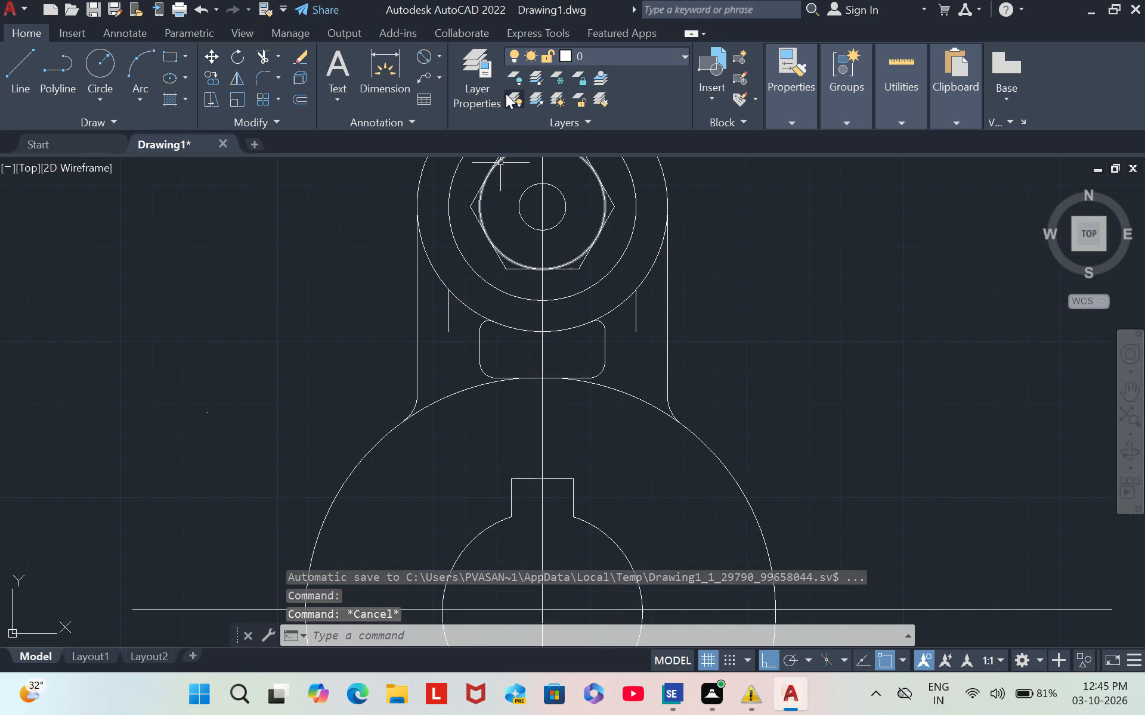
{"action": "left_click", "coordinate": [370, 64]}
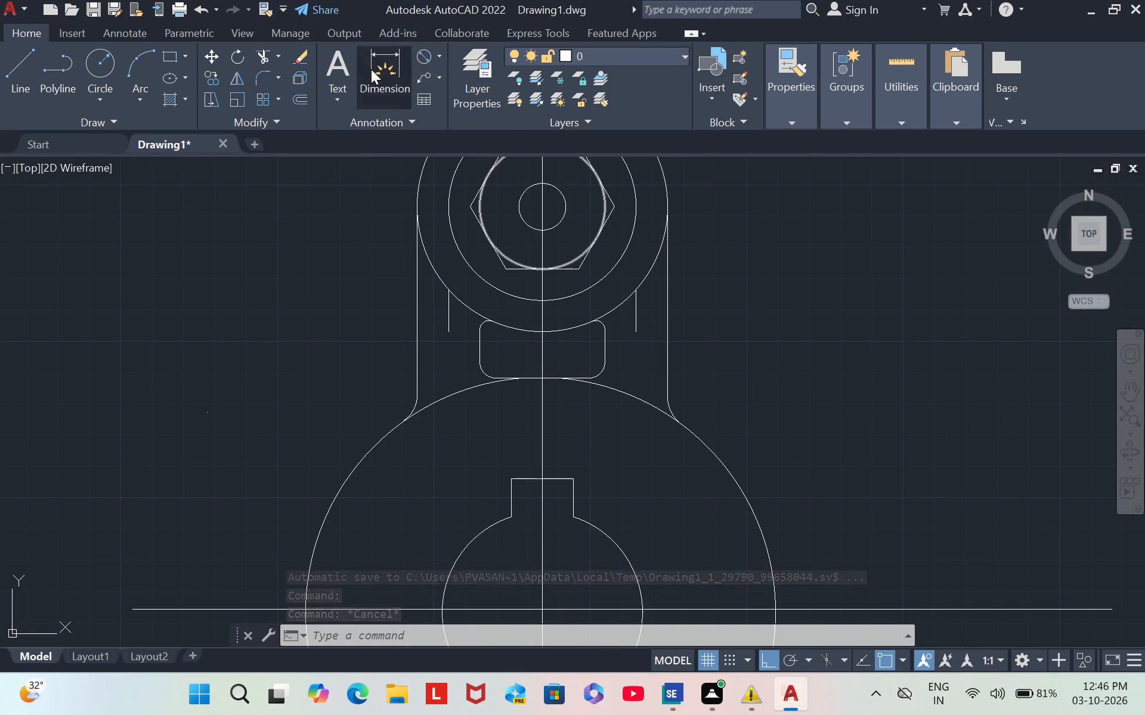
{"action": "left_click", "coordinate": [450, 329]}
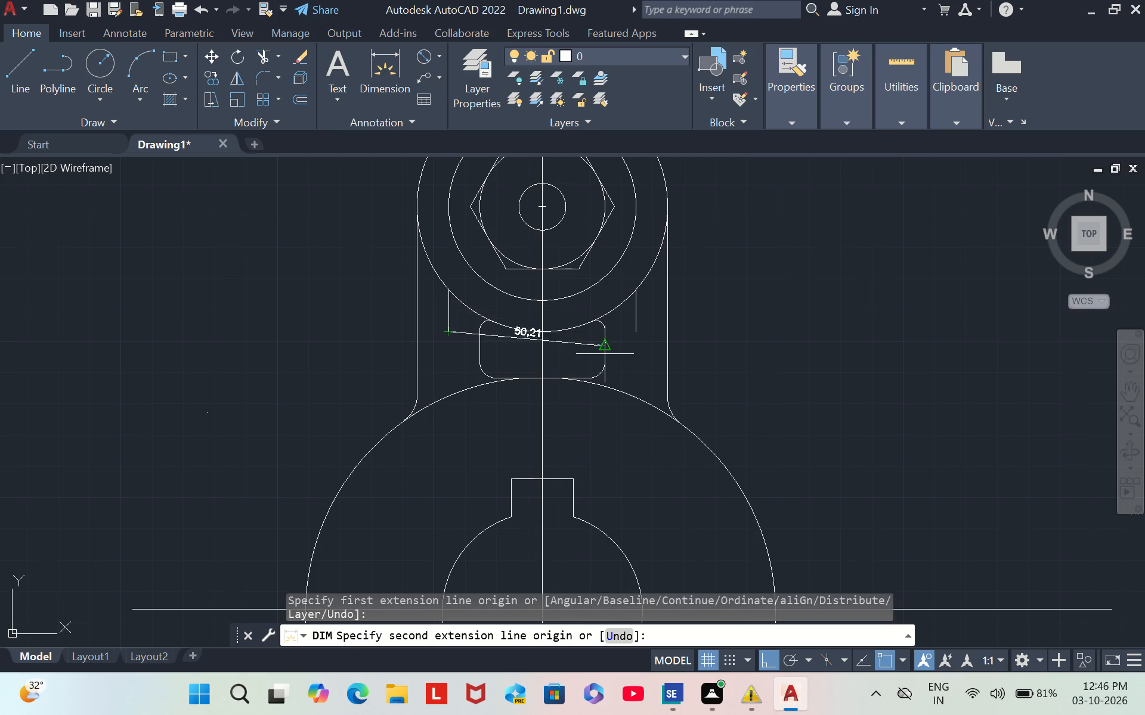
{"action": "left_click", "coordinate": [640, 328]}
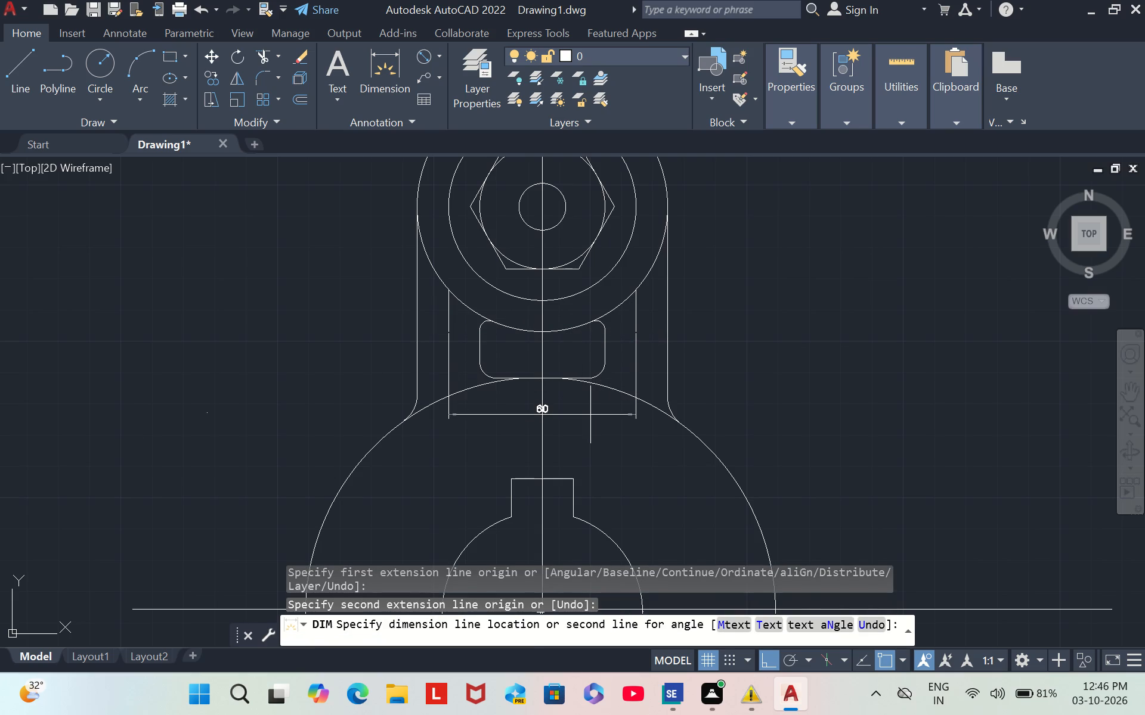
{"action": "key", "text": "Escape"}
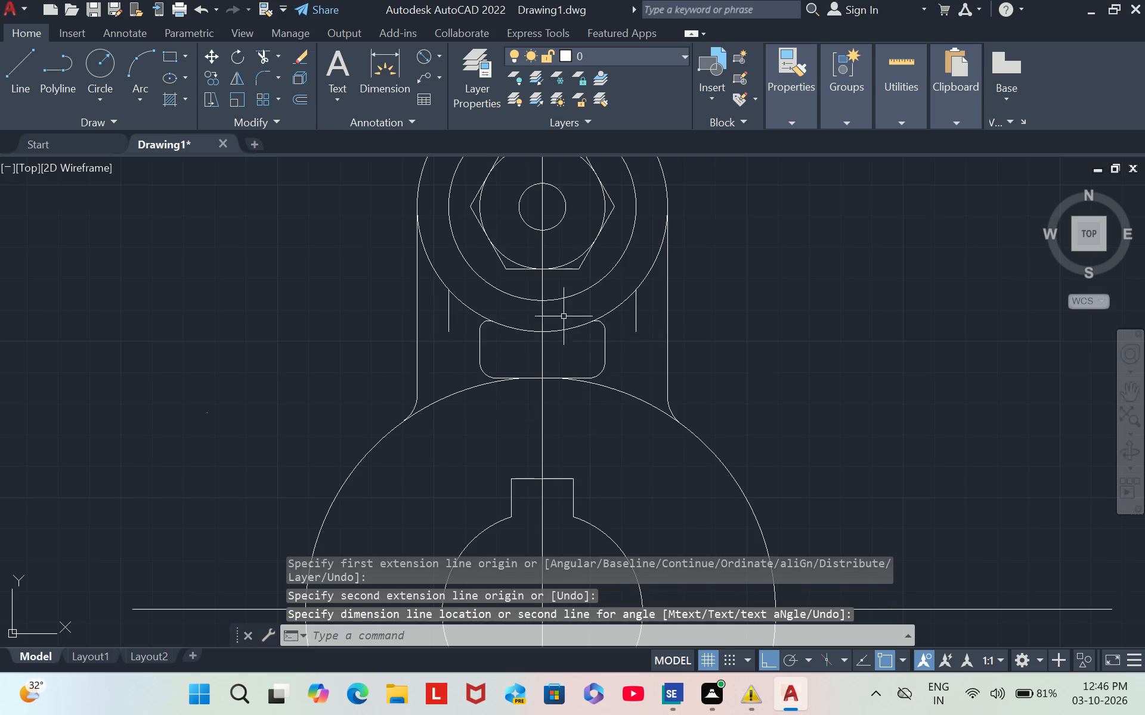
Add a horizontal dimension between the lower ends of the two short inner vertical lines, placed just below the filleted block.
{"action": "left_click", "coordinate": [389, 52]}
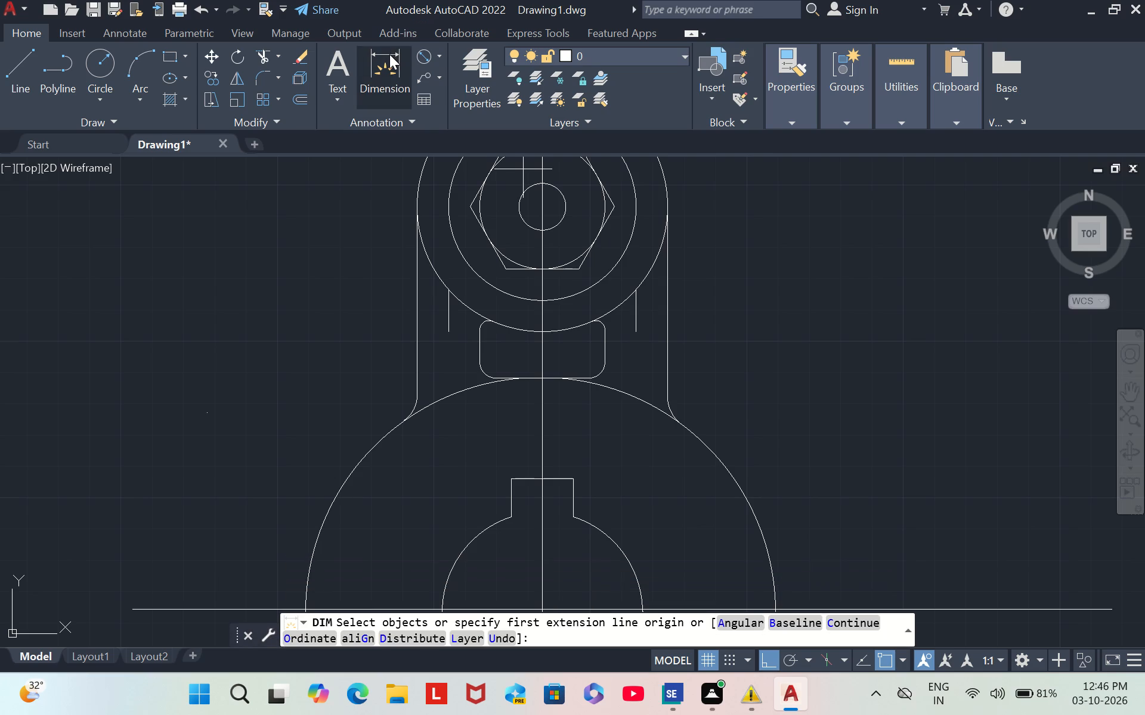
{"action": "left_click", "coordinate": [448, 335]}
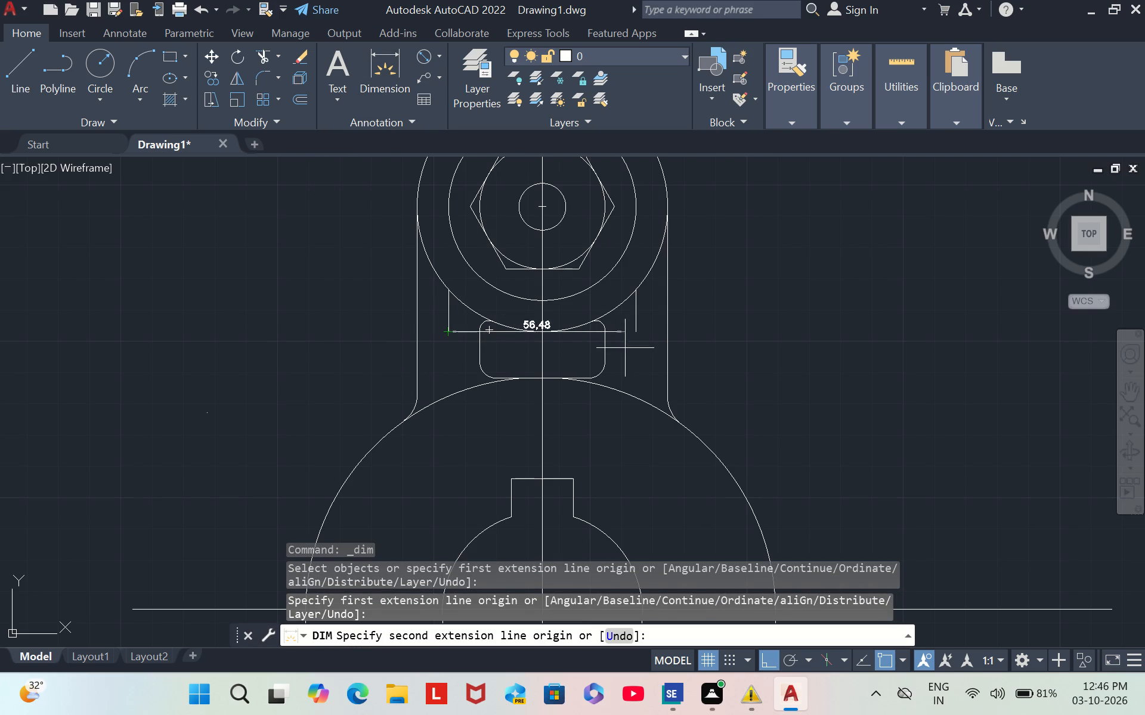
{"action": "left_click", "coordinate": [638, 328]}
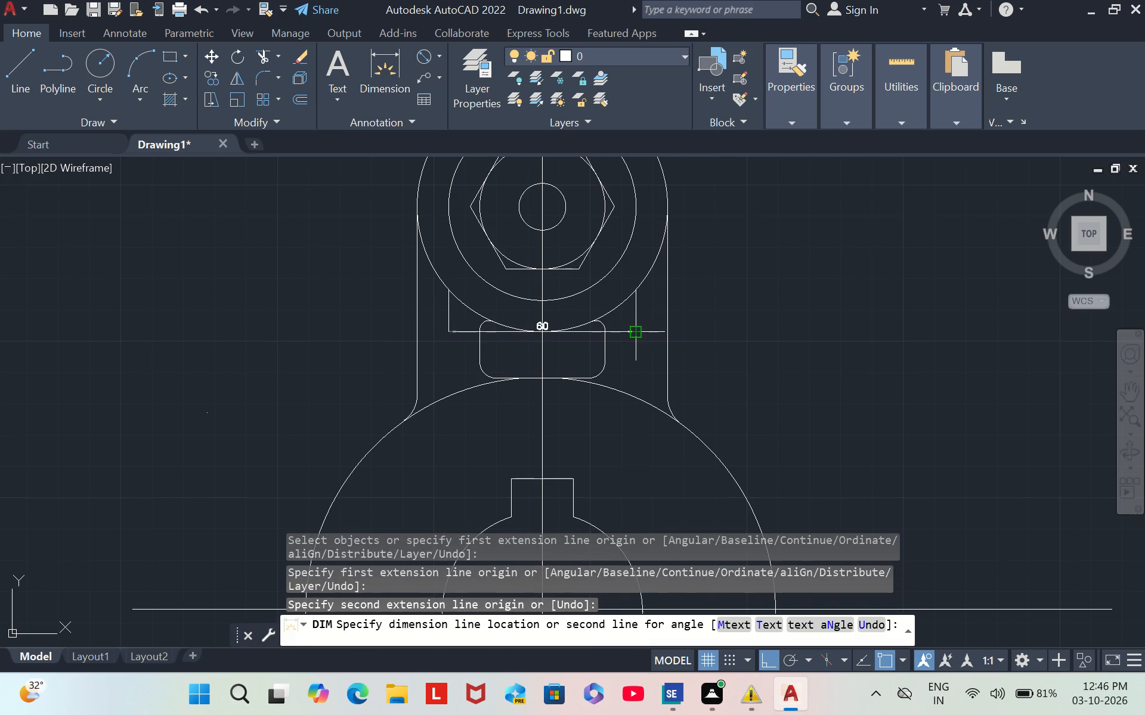
{"action": "left_click", "coordinate": [583, 411]}
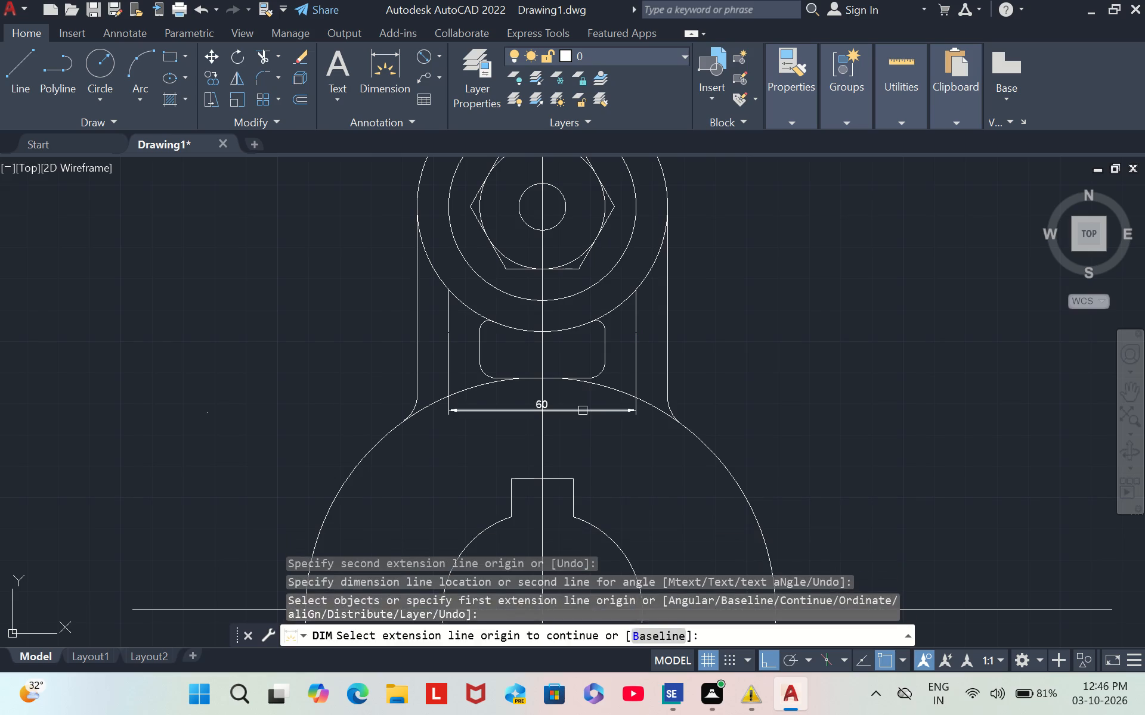
{"action": "key", "text": "Escape"}
{"action": "key", "text": "Escape"}
{"action": "key", "text": "Escape"}
{"action": "key", "text": "Escape"}
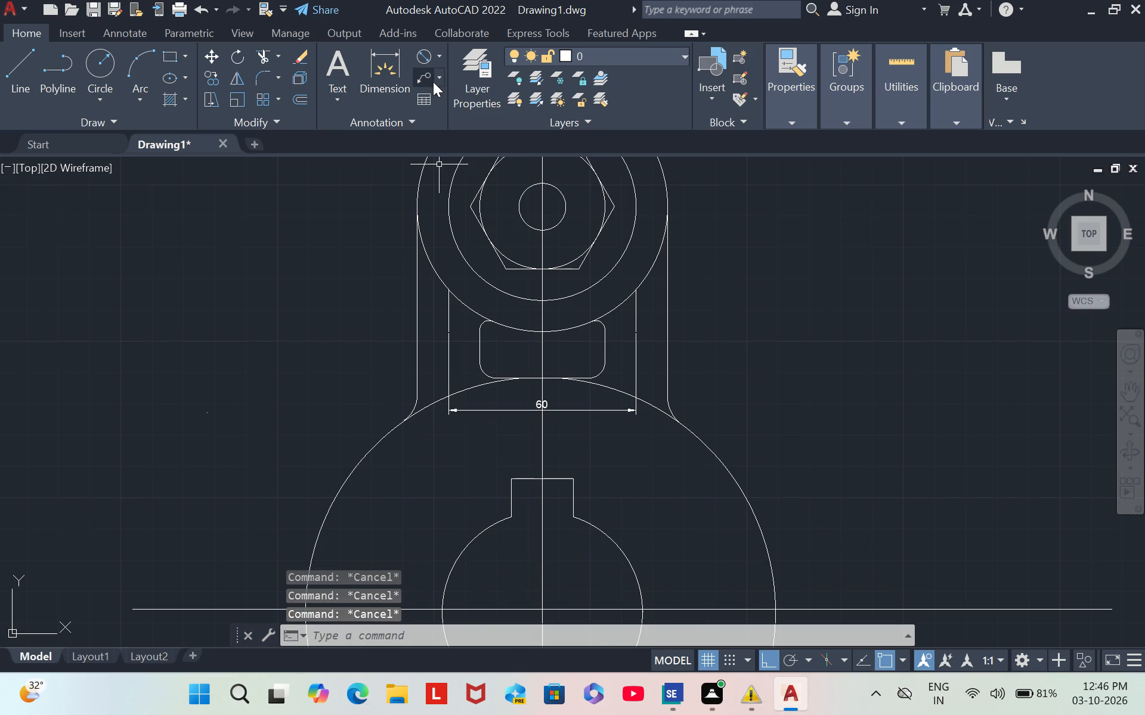
Add a horizontal dimension between the lower ends of the two outer vertical lines, placed just below the inner lines' dimension.
{"action": "left_click", "coordinate": [400, 70]}
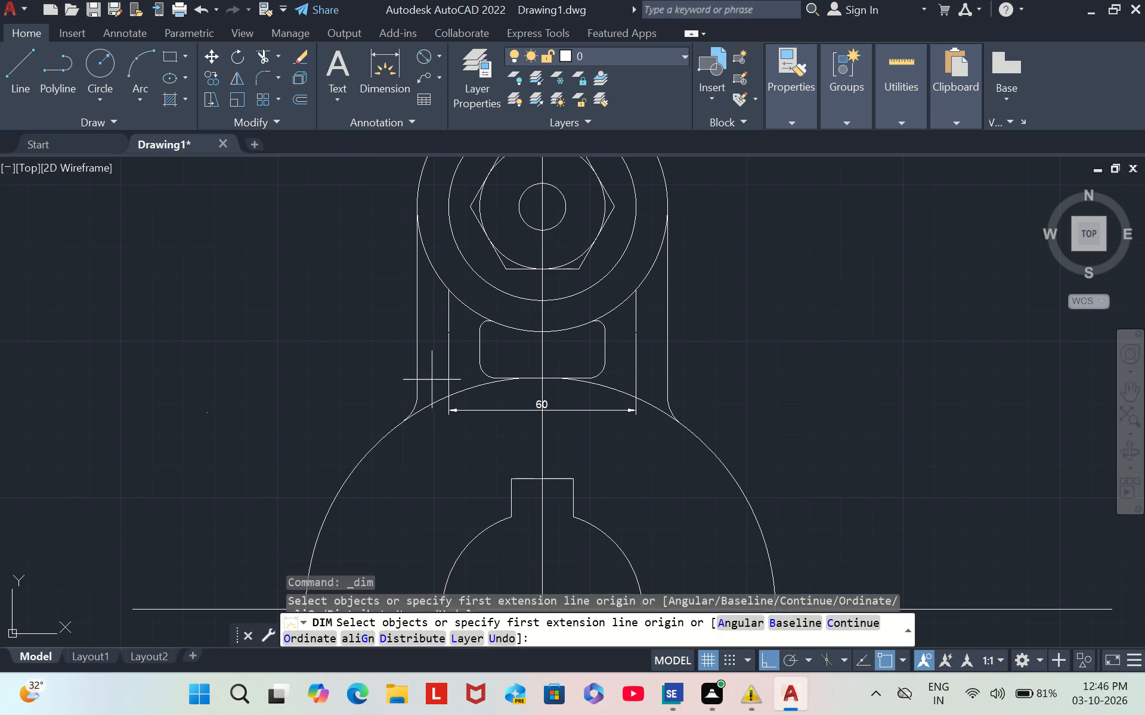
{"action": "left_click", "coordinate": [416, 391]}
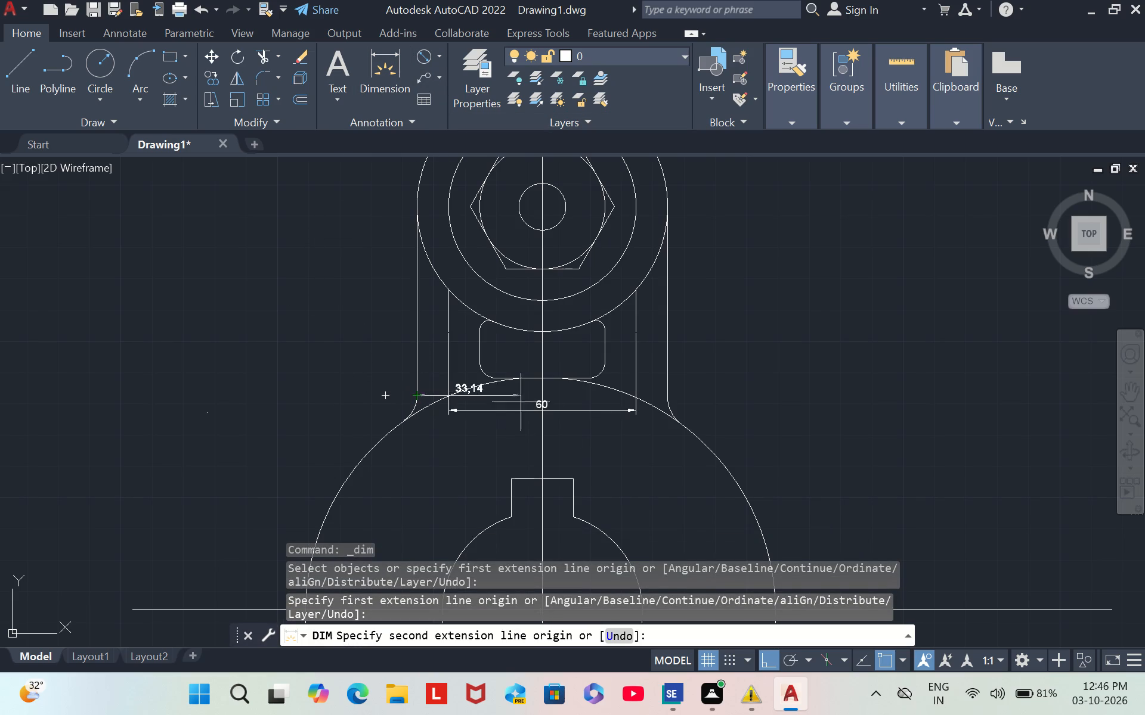
{"action": "left_click", "coordinate": [670, 394]}
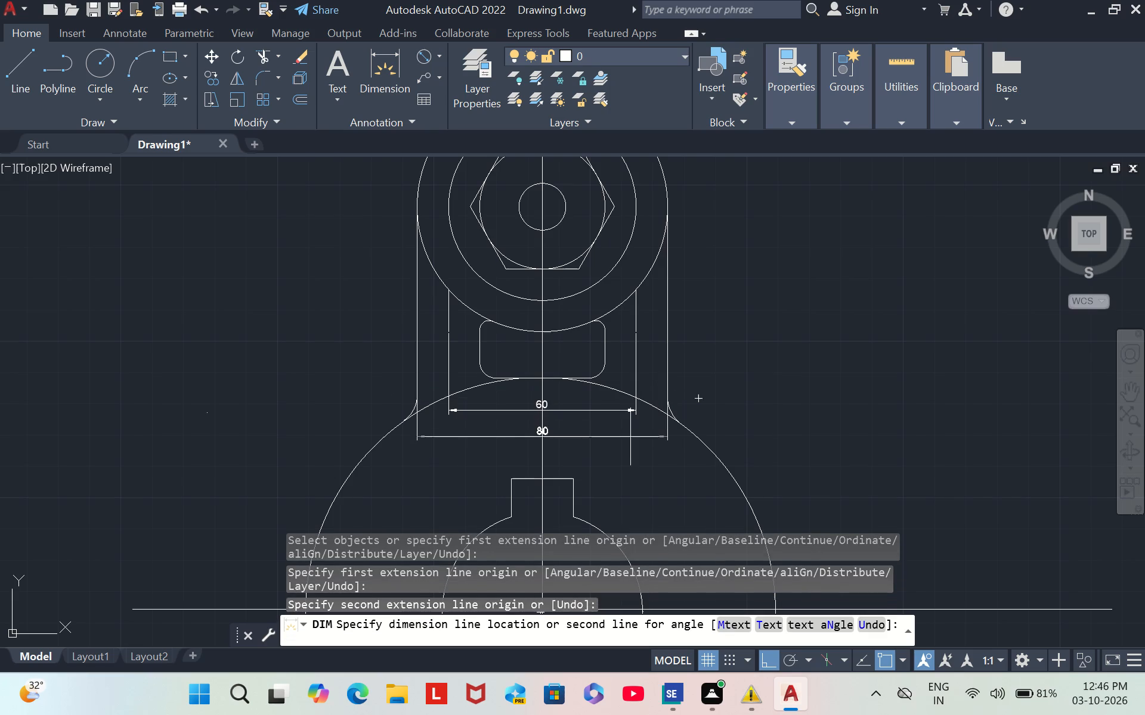
{"action": "left_click", "coordinate": [630, 437]}
{"action": "key", "text": "Escape"}
{"action": "key", "text": "Escape"}
{"action": "scroll", "coordinate": [702, 453], "scroll_direction": "down", "scroll_amount": 1}
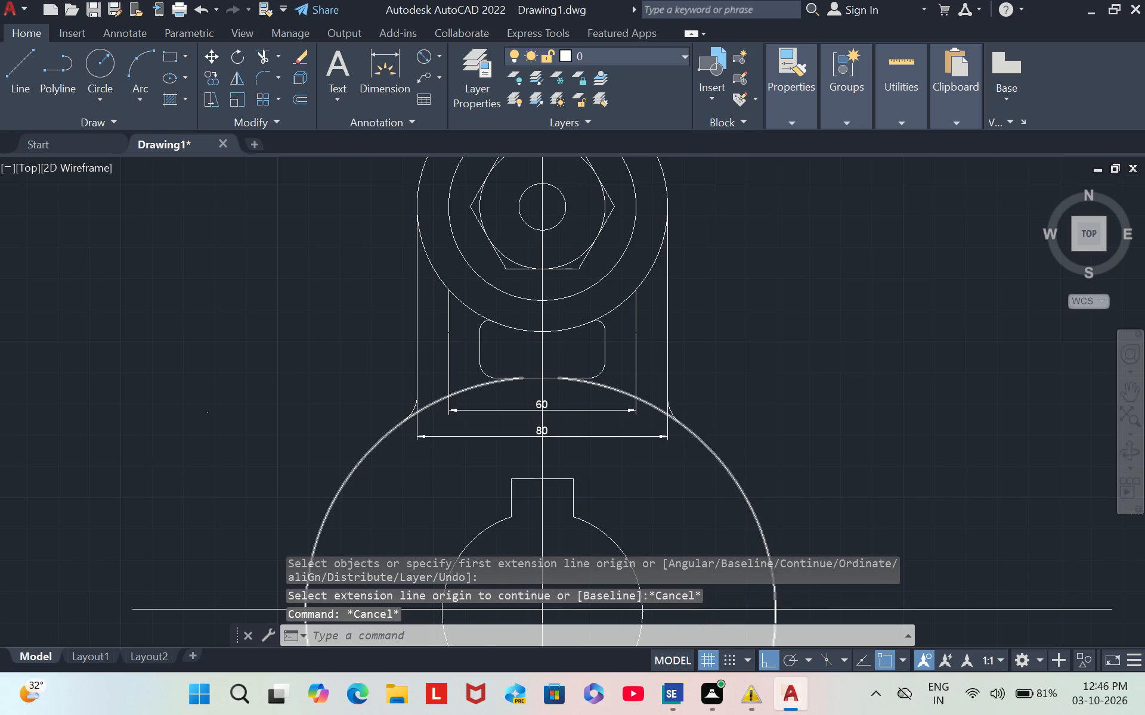
{"action": "key", "text": "Escape"}
{"action": "key", "text": "Escape"}
{"action": "key", "text": "Escape"}
{"action": "key", "text": "Escape"}
Examine the whole part, then the hexagon, filleted block and the two horizontal dimensions close up.
{"action": "scroll", "coordinate": [800, 479], "scroll_direction": "up", "scroll_amount": 1}
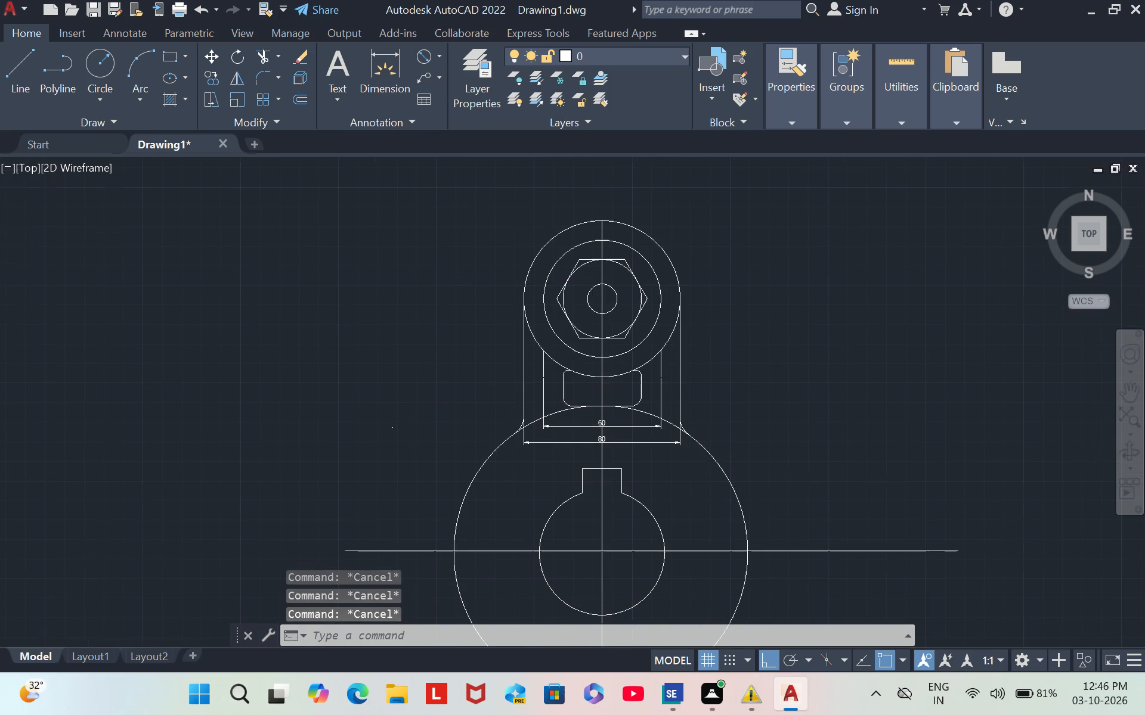
{"action": "scroll", "coordinate": [799, 480], "scroll_direction": "down", "scroll_amount": 2}
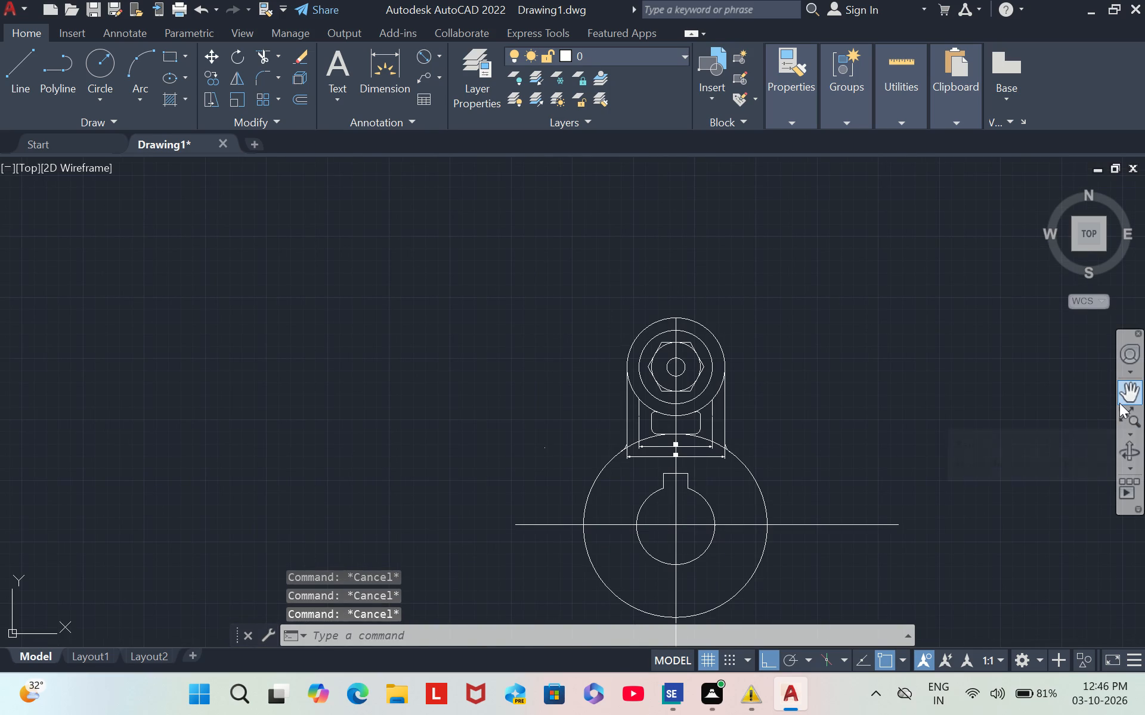
{"action": "left_click", "coordinate": [1122, 400]}
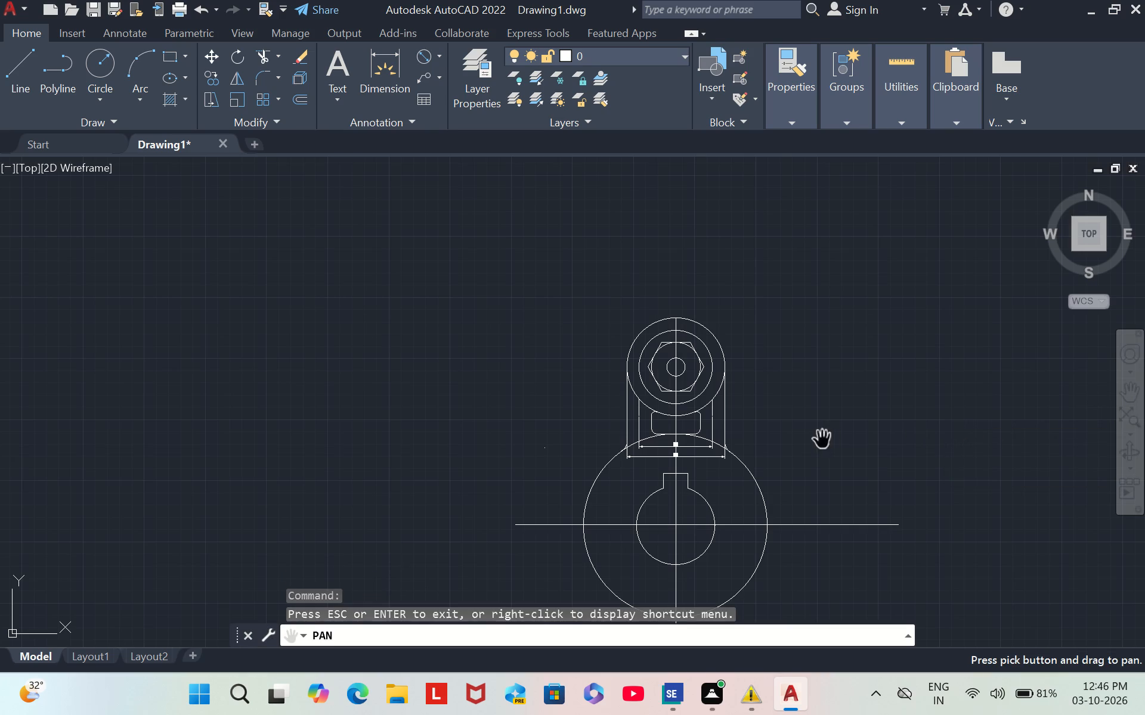
{"action": "left_click_drag", "start_coordinate": [811, 440], "coordinate": [808, 352]}
{"action": "key", "text": "Escape"}
{"action": "key", "text": "Escape"}
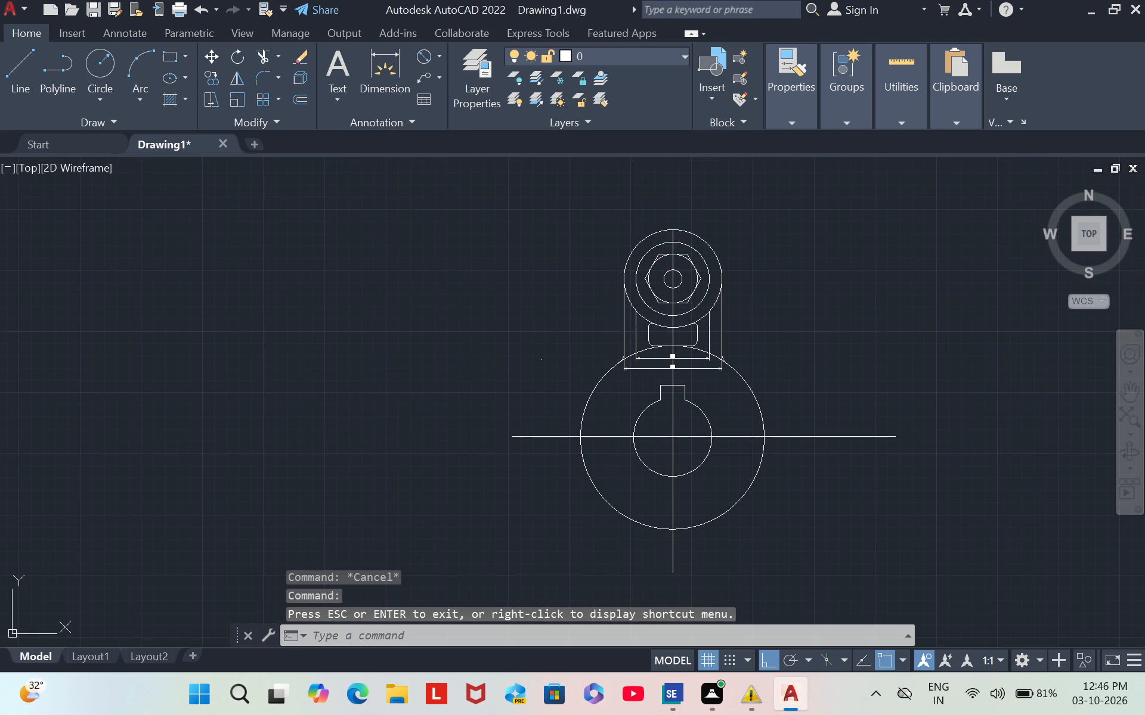
{"action": "key", "text": "Escape"}
{"action": "key", "text": "Escape"}
{"action": "key", "text": "Escape"}
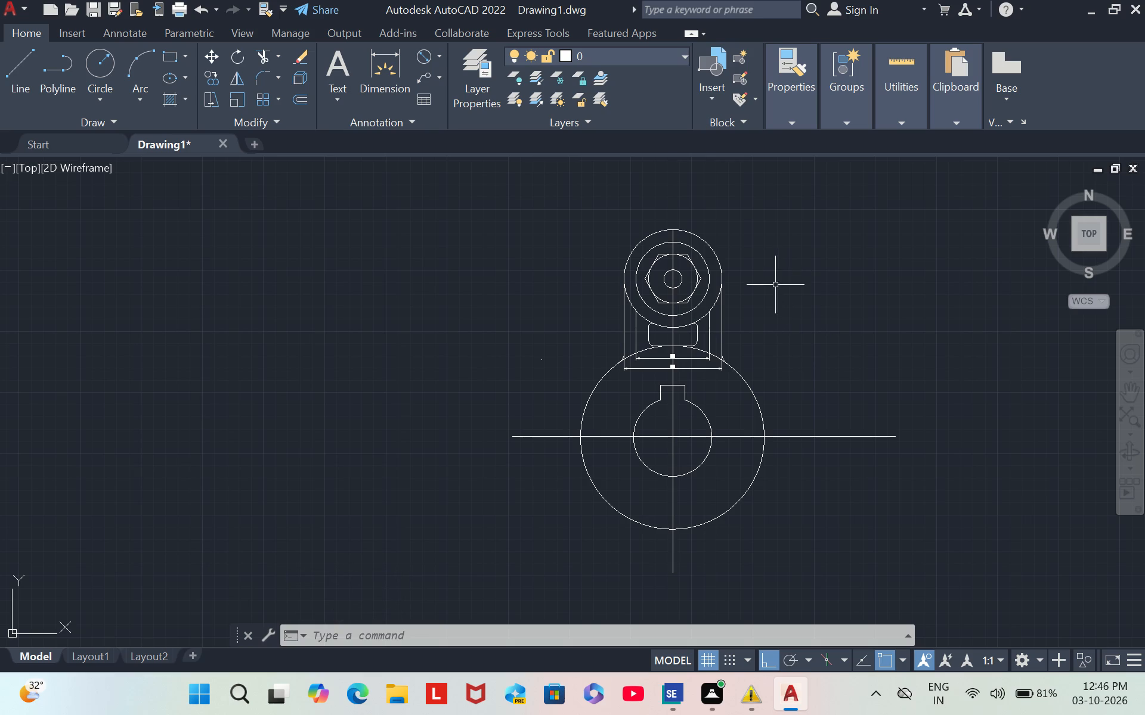
{"action": "left_click", "coordinate": [702, 371]}
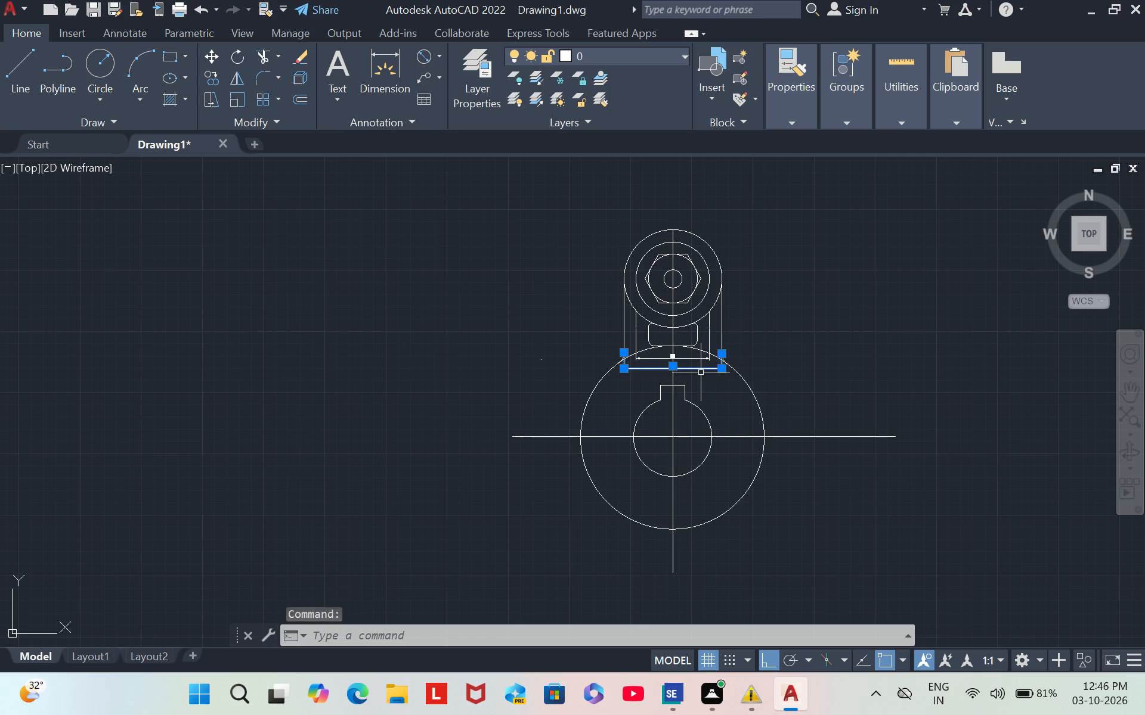
{"action": "scroll", "coordinate": [707, 350], "scroll_direction": "down", "scroll_amount": 1}
{"action": "scroll", "coordinate": [719, 315], "scroll_direction": "up", "scroll_amount": 2}
{"action": "scroll", "coordinate": [720, 312], "scroll_direction": "down", "scroll_amount": 1}
{"action": "scroll", "coordinate": [721, 311], "scroll_direction": "up", "scroll_amount": 2}
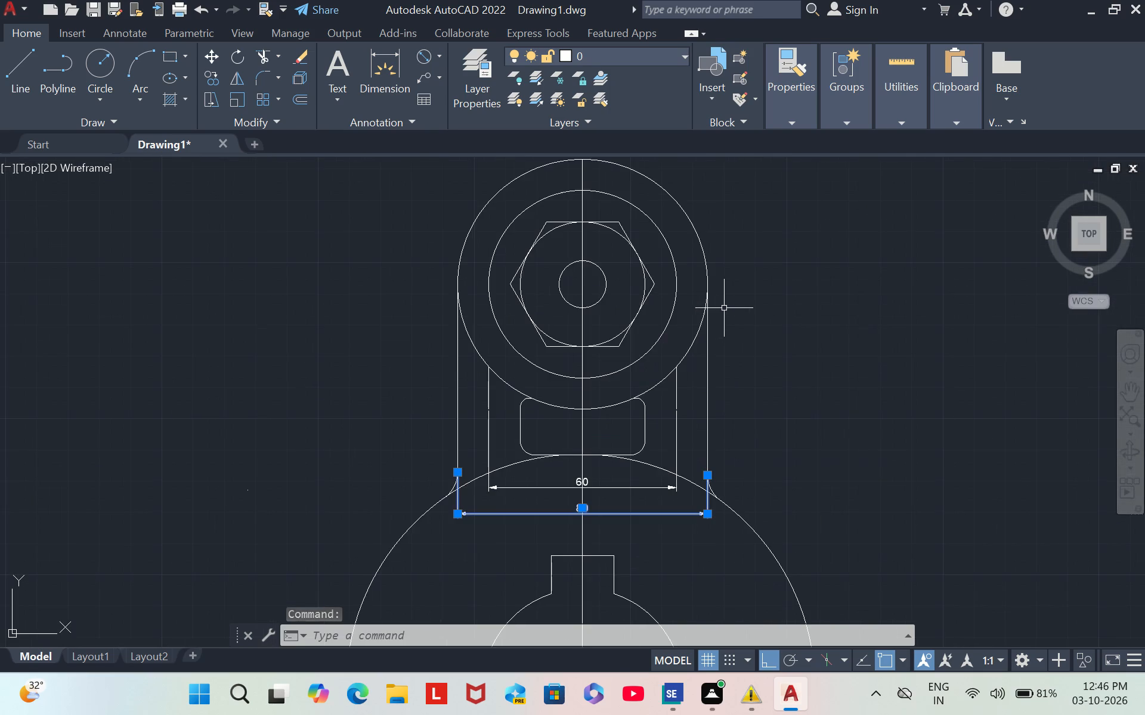
{"action": "scroll", "coordinate": [728, 304], "scroll_direction": "up", "scroll_amount": 1}
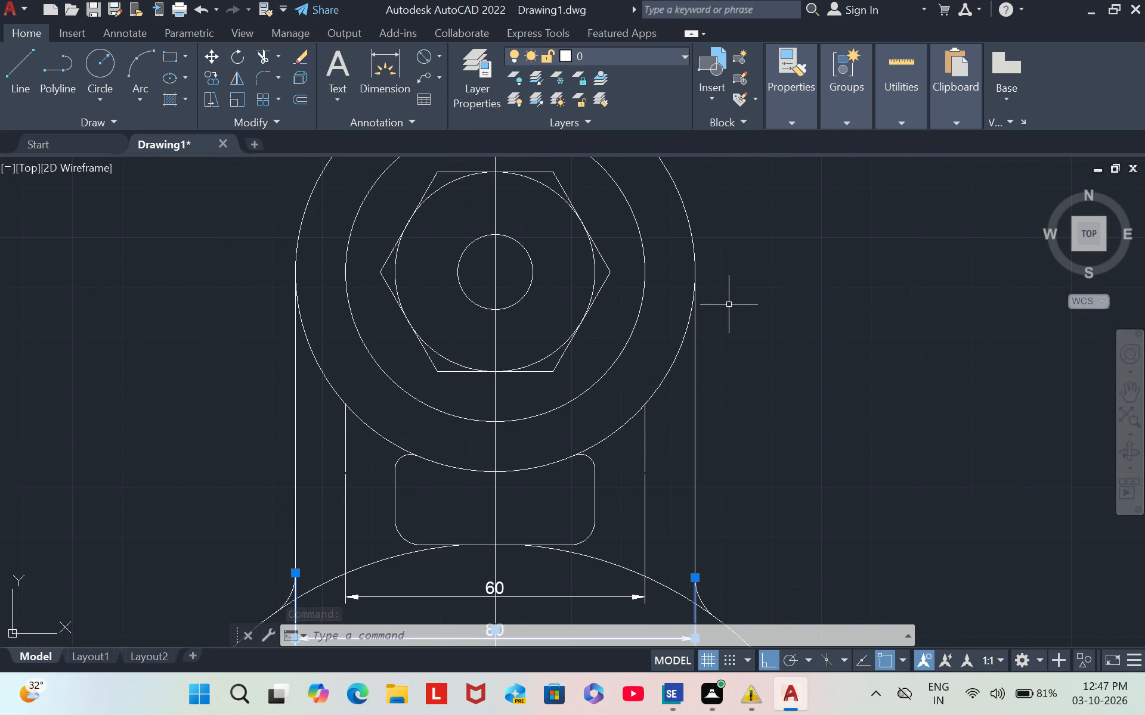
{"action": "scroll", "coordinate": [729, 304], "scroll_direction": "down", "scroll_amount": 1}
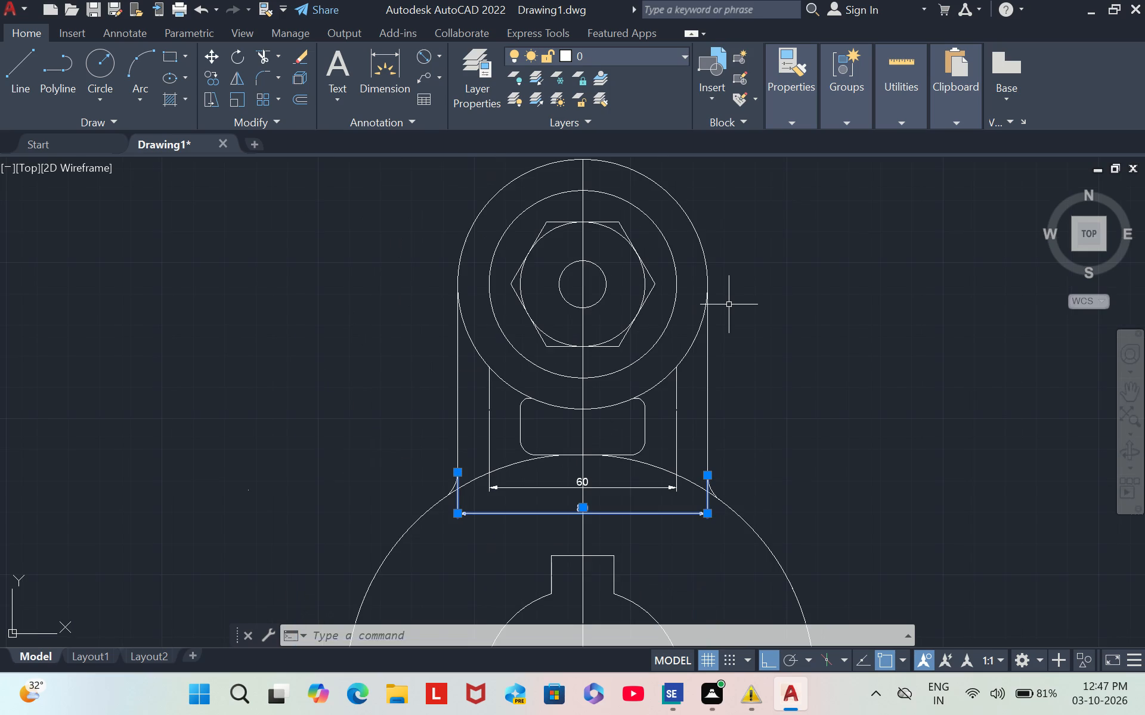
{"action": "key", "text": "Escape"}
{"action": "key", "text": "Escape"}
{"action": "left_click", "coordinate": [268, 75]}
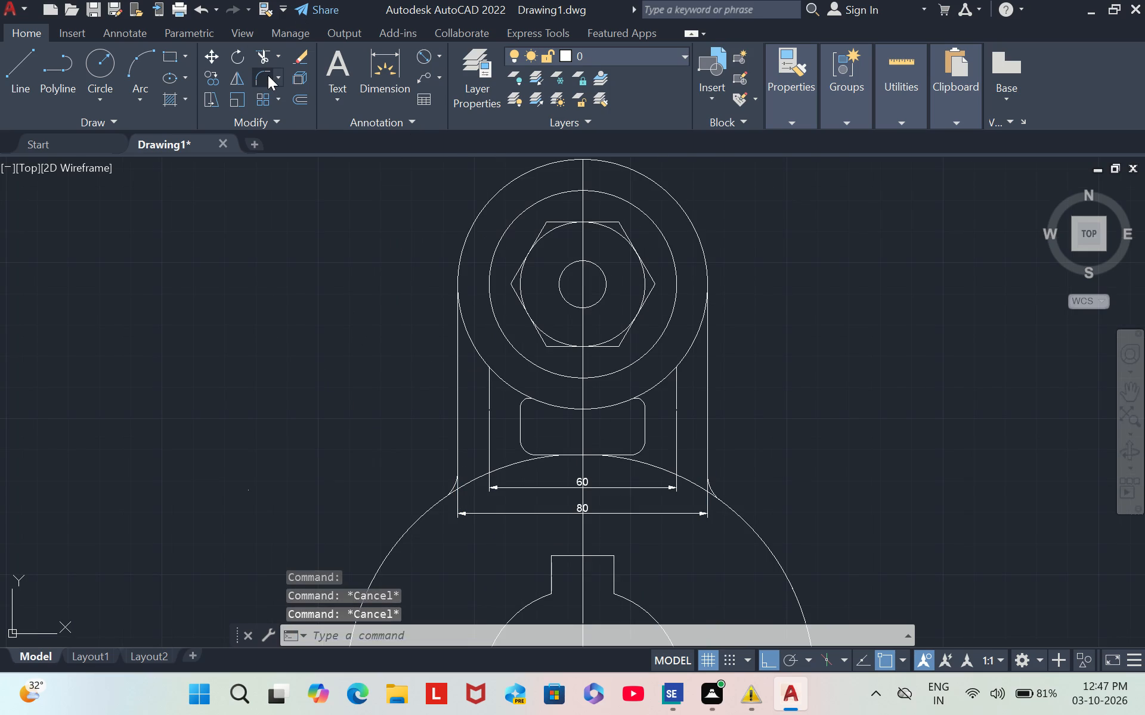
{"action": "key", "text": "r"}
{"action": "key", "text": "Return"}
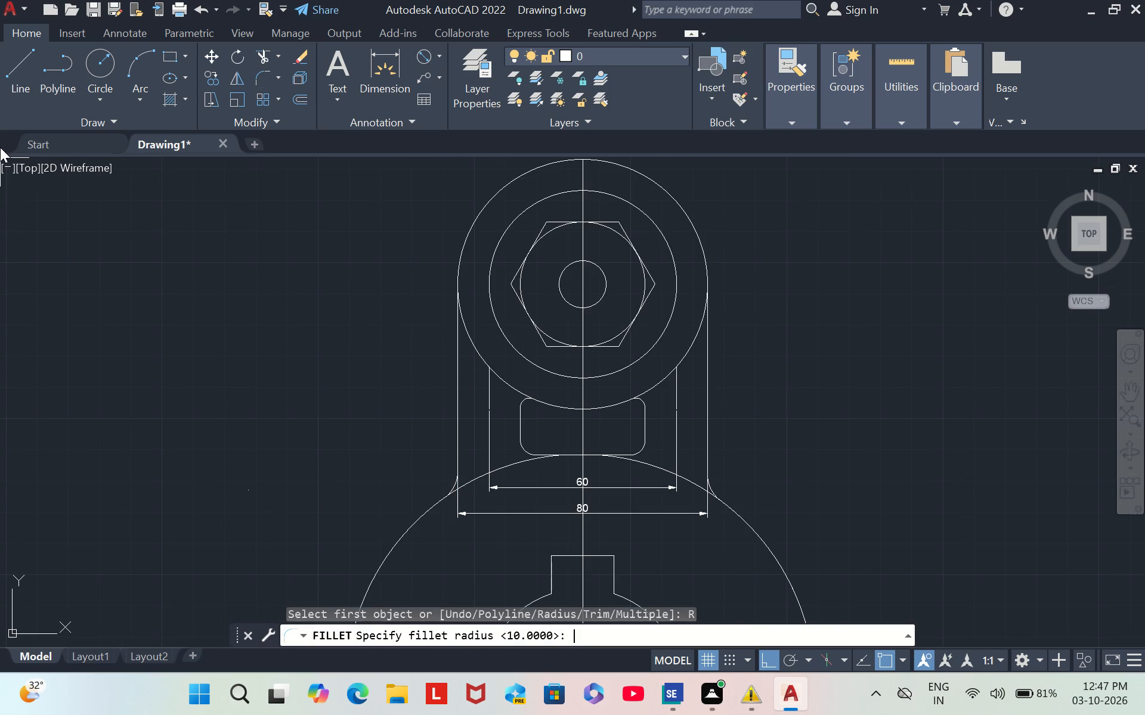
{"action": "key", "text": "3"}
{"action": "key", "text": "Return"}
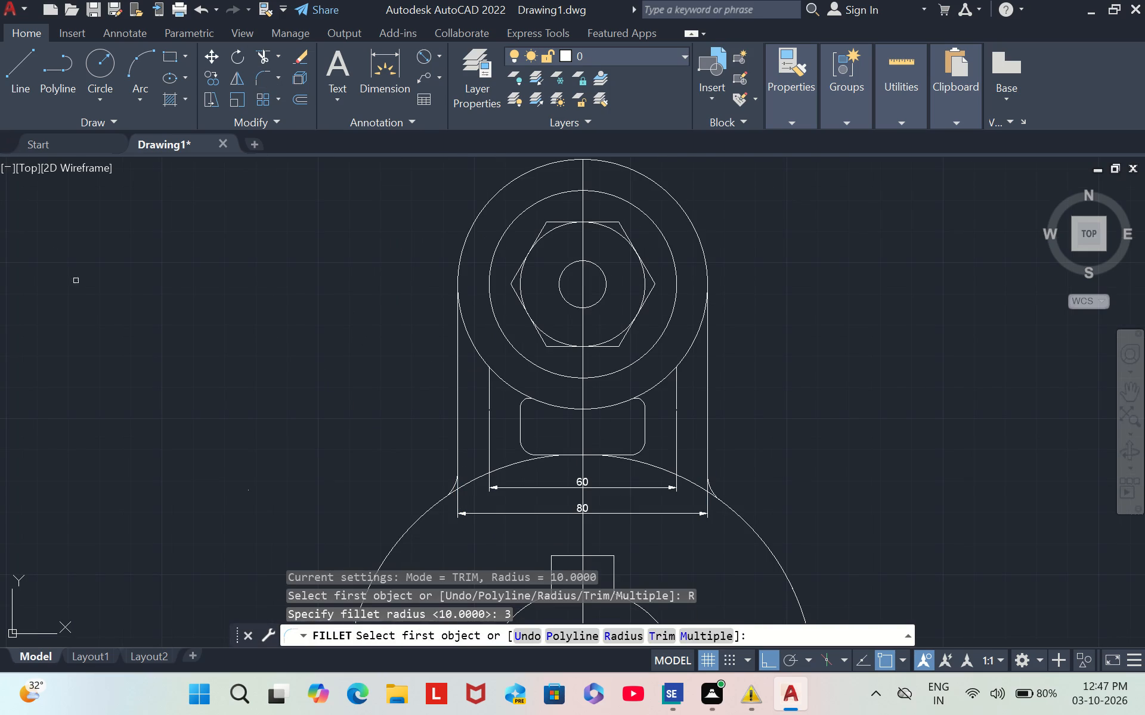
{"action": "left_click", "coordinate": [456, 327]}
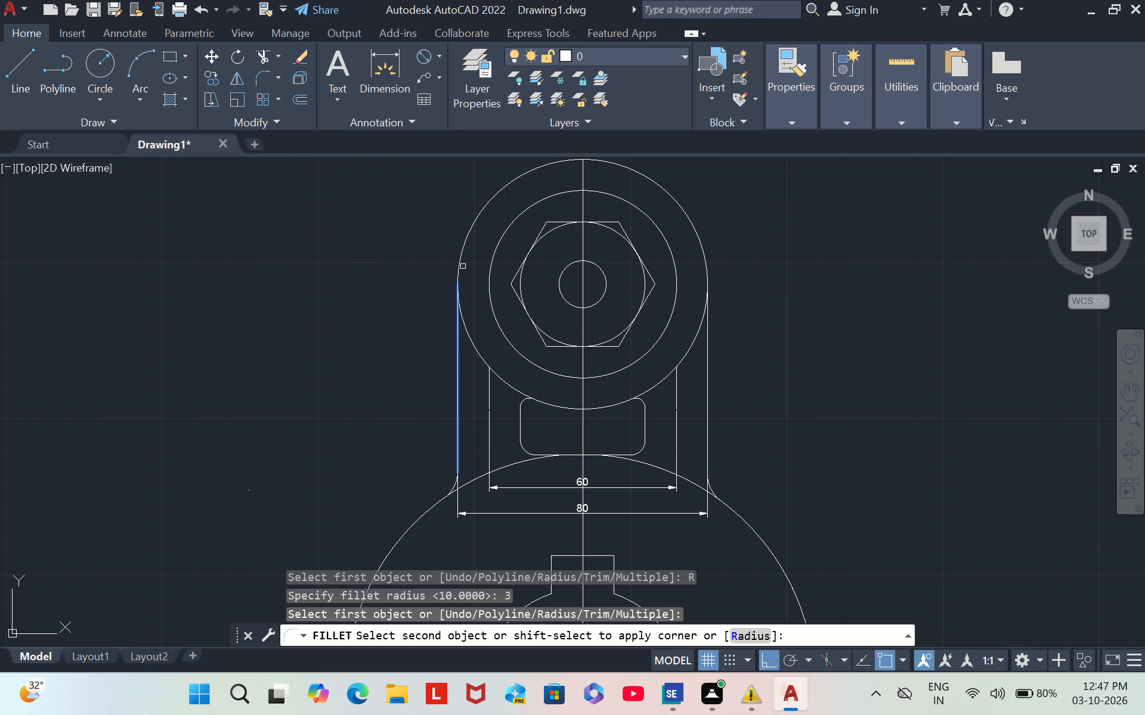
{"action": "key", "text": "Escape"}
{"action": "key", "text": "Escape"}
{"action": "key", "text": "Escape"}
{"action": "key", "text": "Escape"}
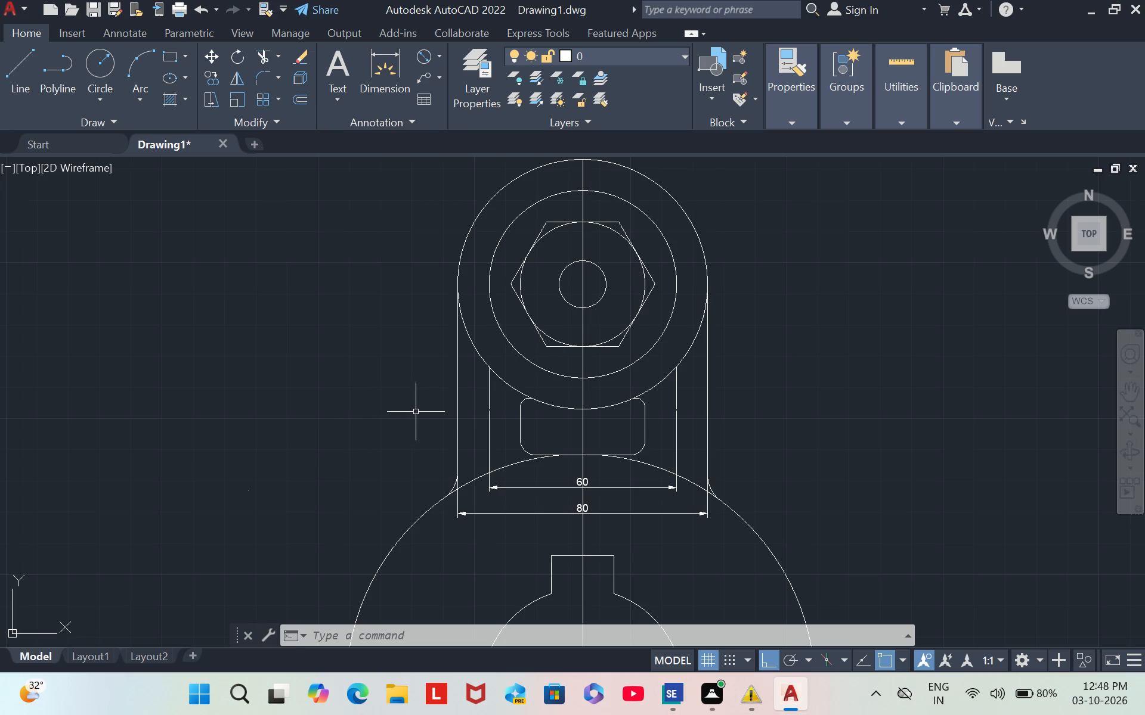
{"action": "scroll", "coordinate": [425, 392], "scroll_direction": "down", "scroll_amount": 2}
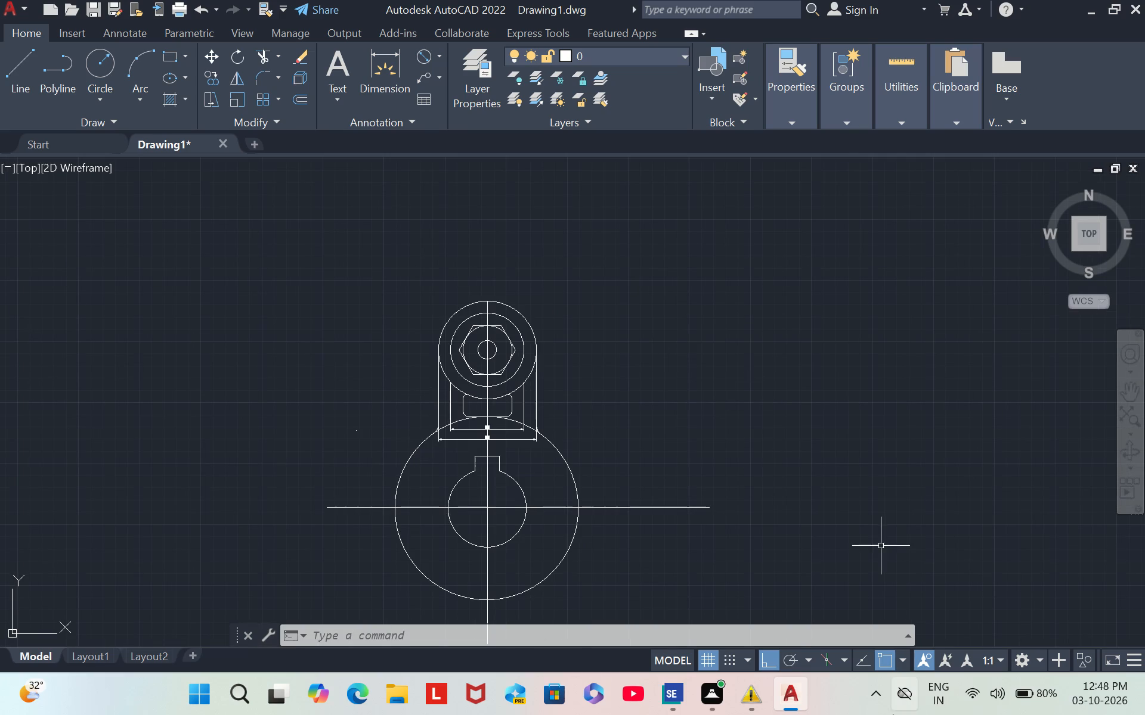
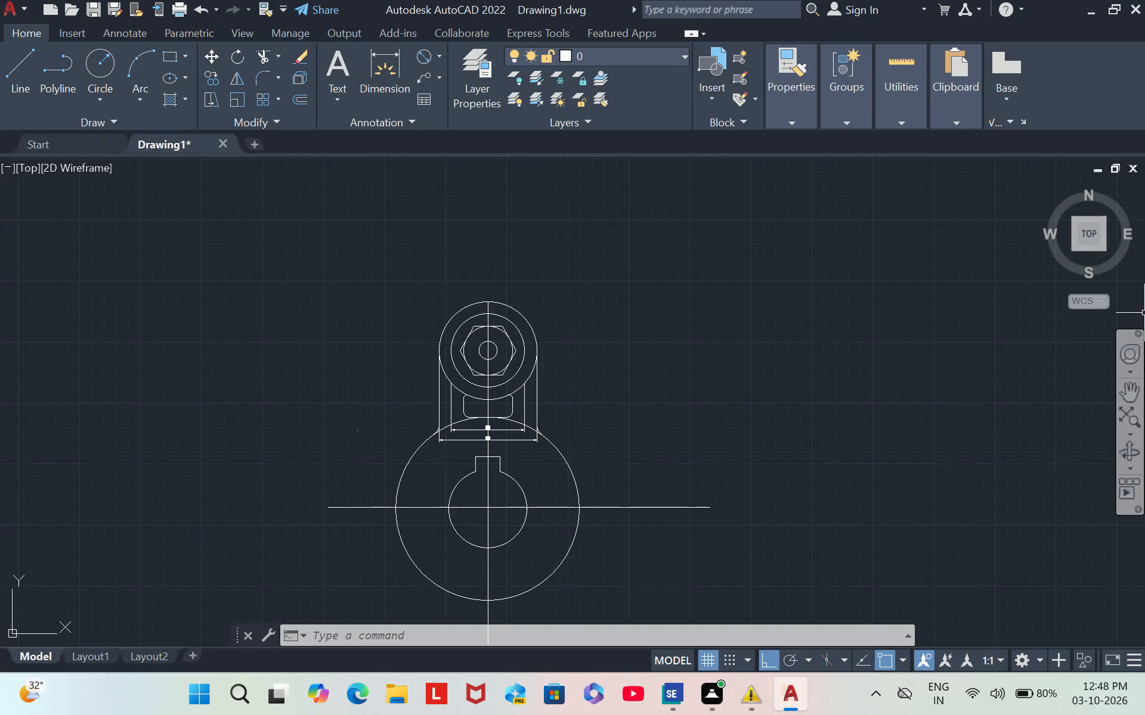
Add a diameter dimension to the keyed inner circle, with its text beyond the upper-right side of the large lower circle.
{"action": "left_click", "coordinate": [1134, 389]}
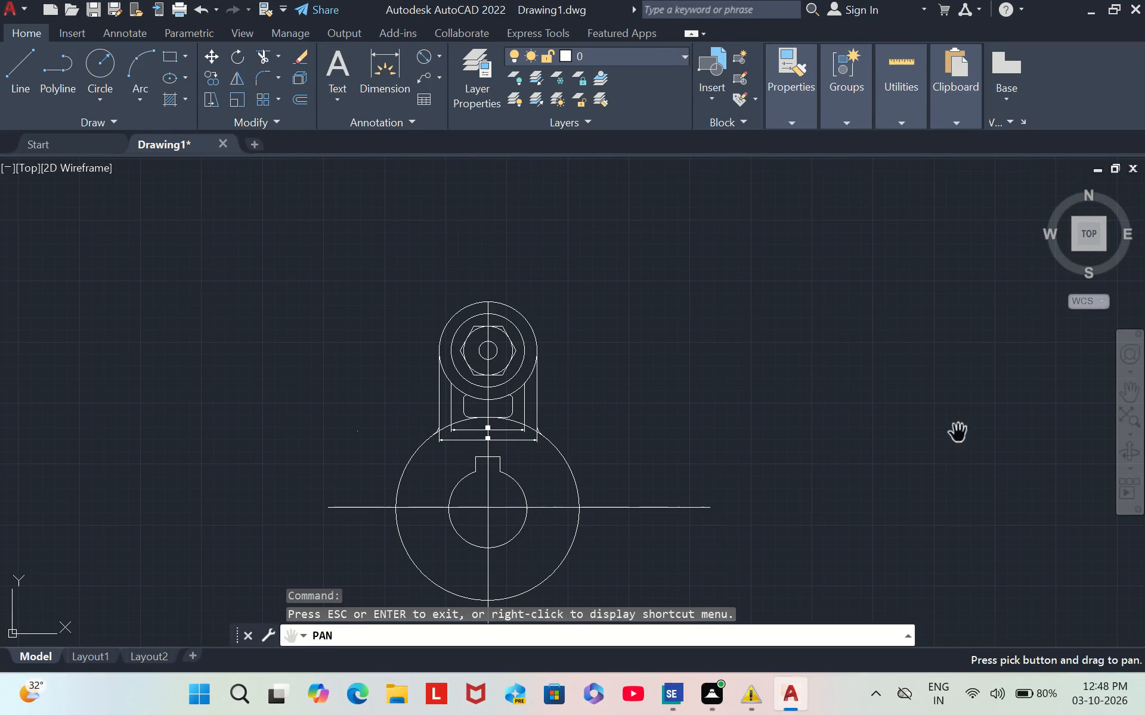
{"action": "left_click_drag", "start_coordinate": [690, 433], "coordinate": [784, 294]}
{"action": "left_click_drag", "start_coordinate": [782, 312], "coordinate": [785, 319]}
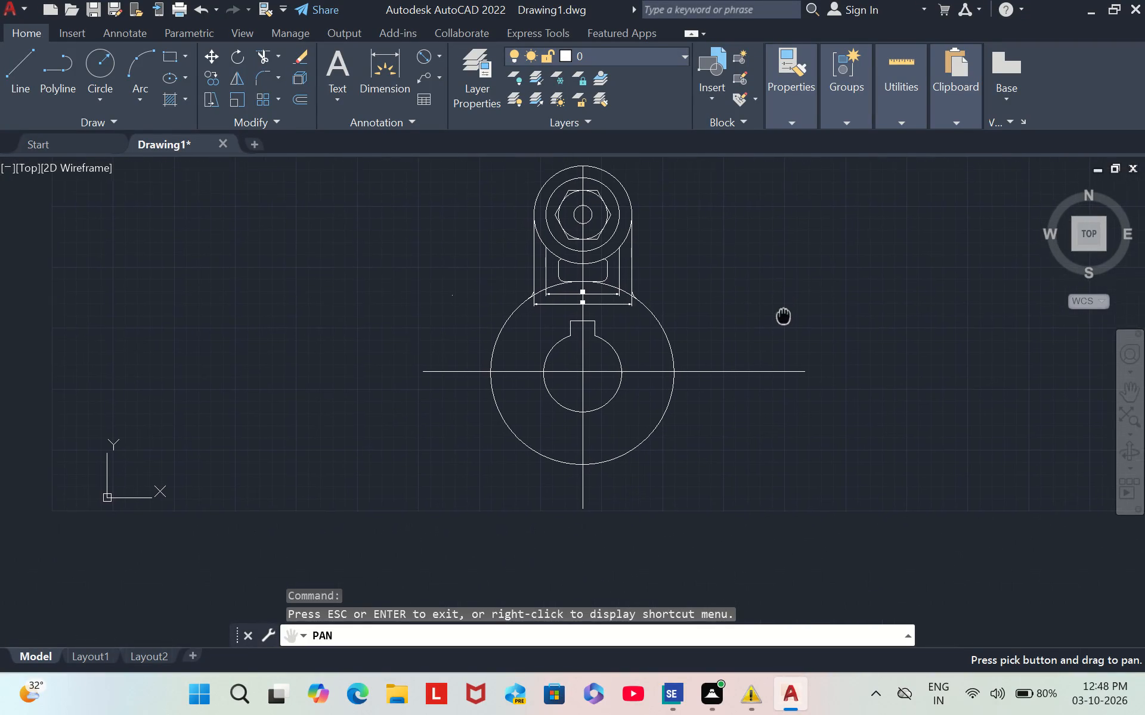
{"action": "left_click_drag", "start_coordinate": [785, 319], "coordinate": [801, 379]}
{"action": "scroll", "coordinate": [796, 377], "scroll_direction": "up", "scroll_amount": 1}
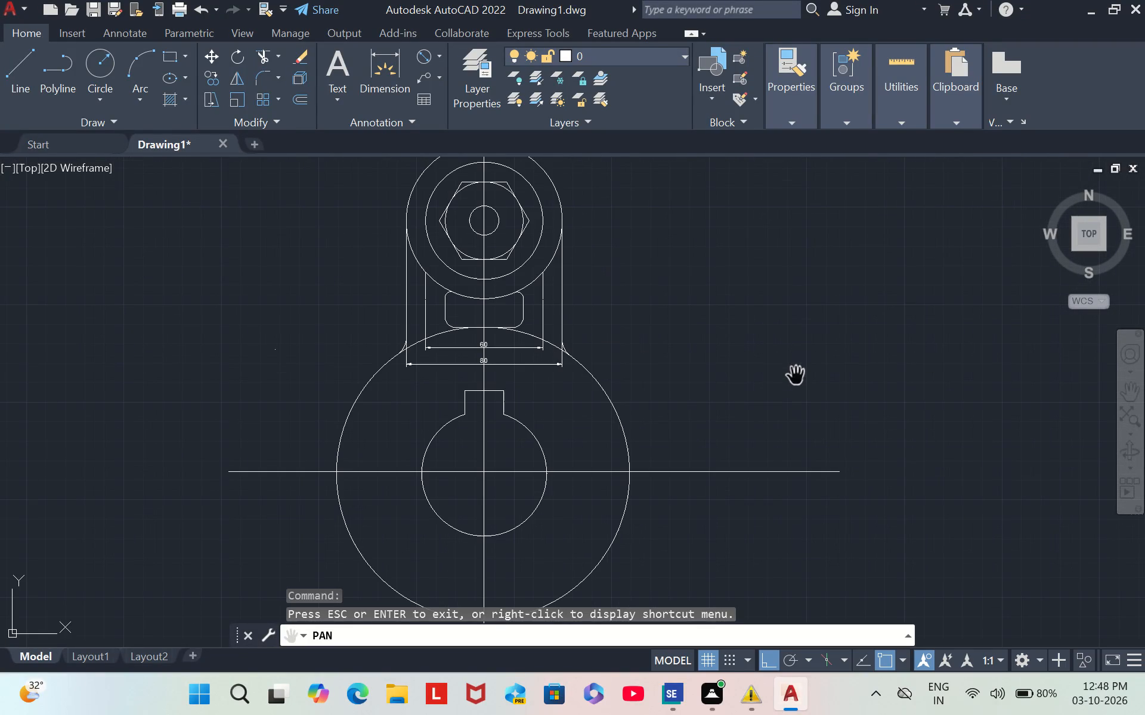
{"action": "key", "text": "Escape"}
{"action": "key", "text": "Escape"}
{"action": "scroll", "coordinate": [796, 376], "scroll_direction": "down", "scroll_amount": 1}
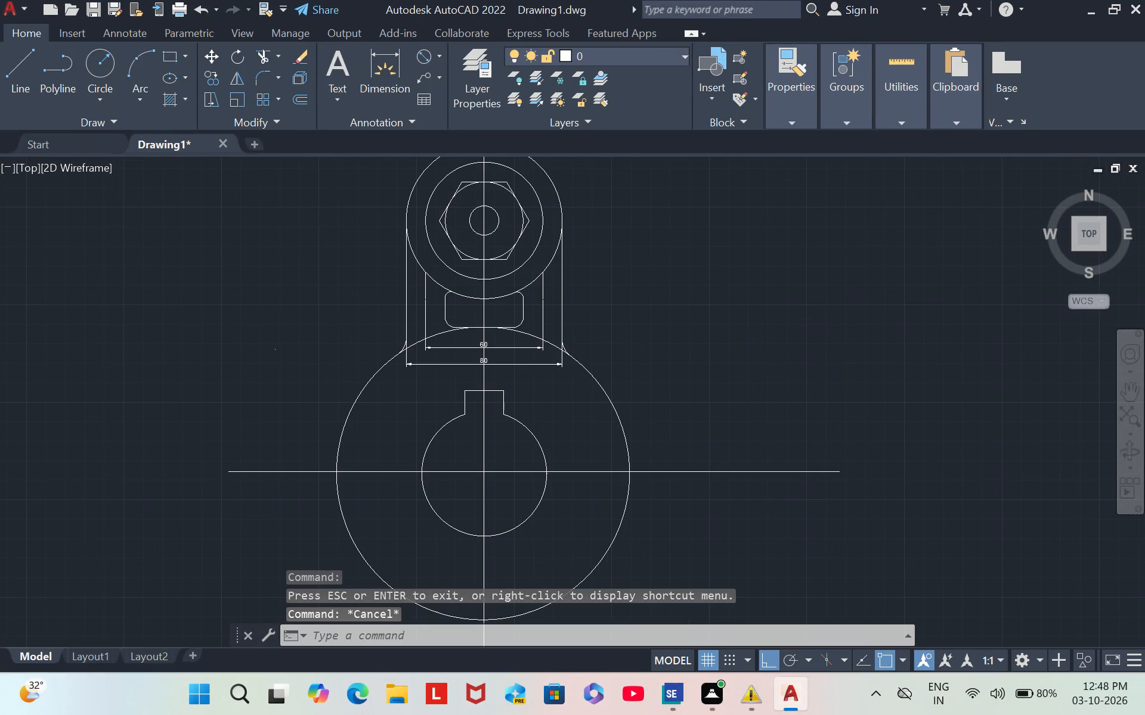
{"action": "key", "text": "Escape"}
{"action": "key", "text": "Escape"}
{"action": "key", "text": "Escape"}
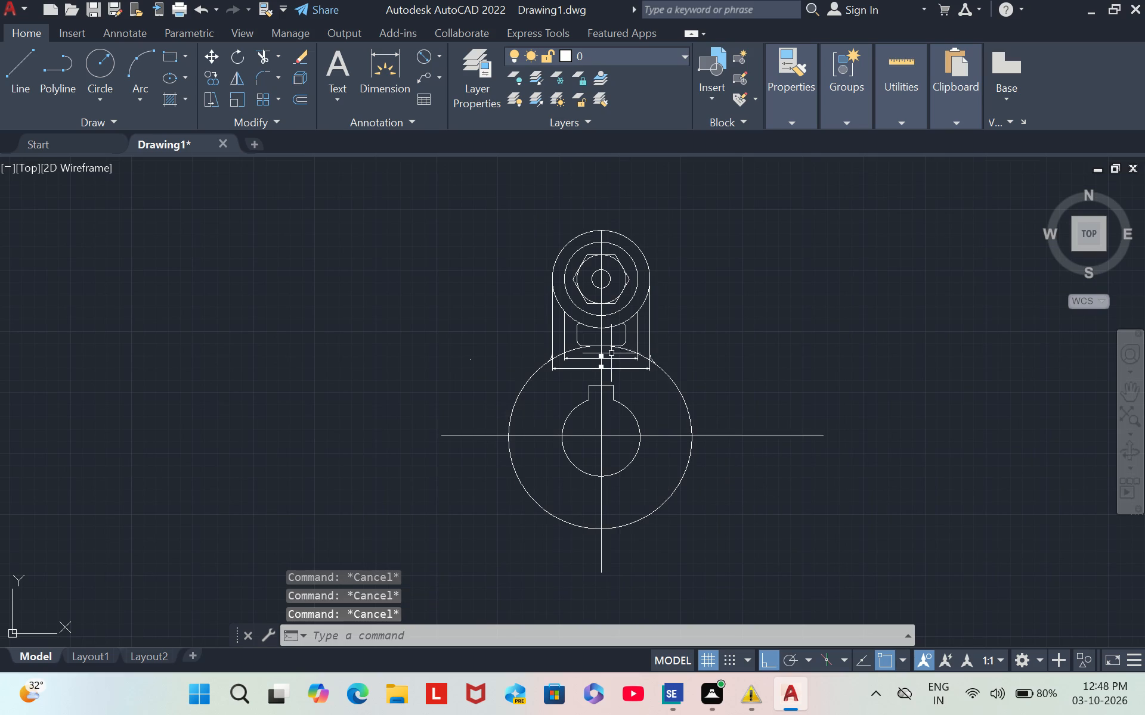
{"action": "scroll", "coordinate": [682, 406], "scroll_direction": "up", "scroll_amount": 2}
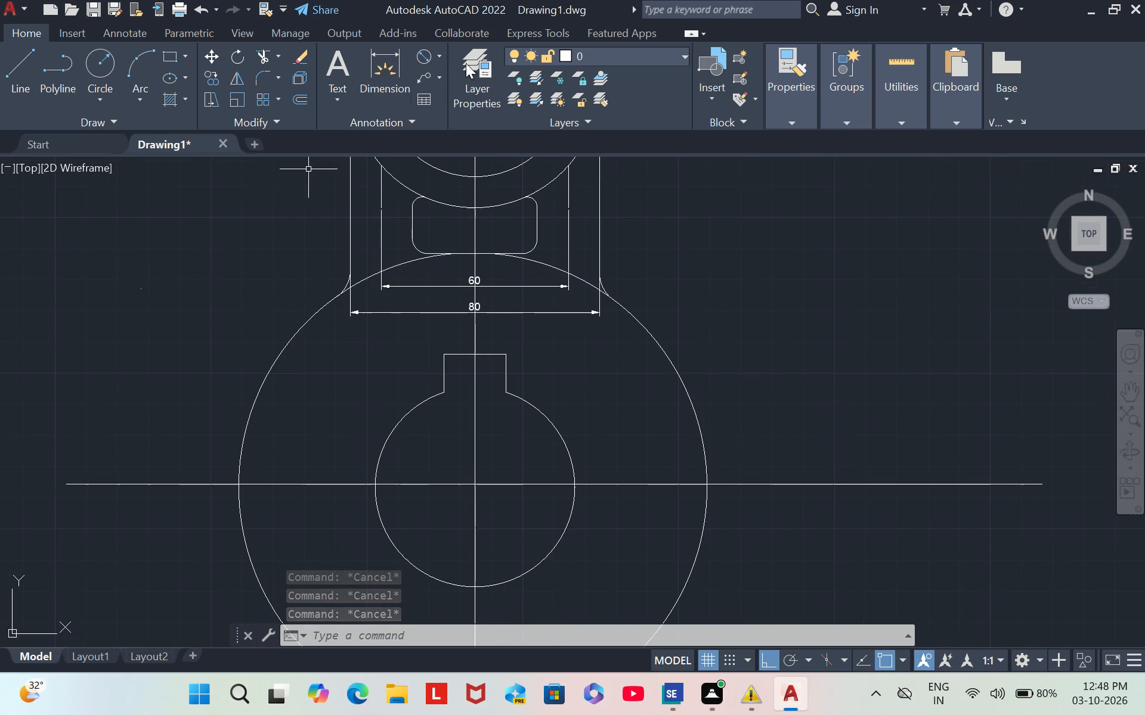
{"action": "left_click", "coordinate": [427, 55]}
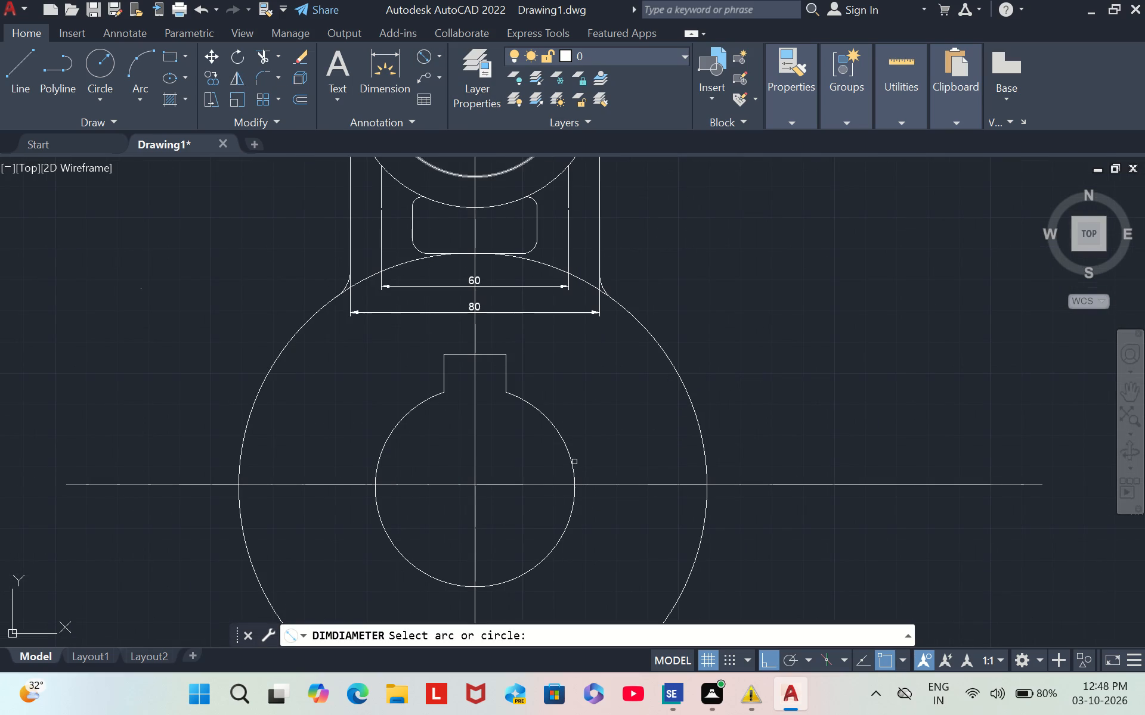
{"action": "left_click", "coordinate": [563, 442]}
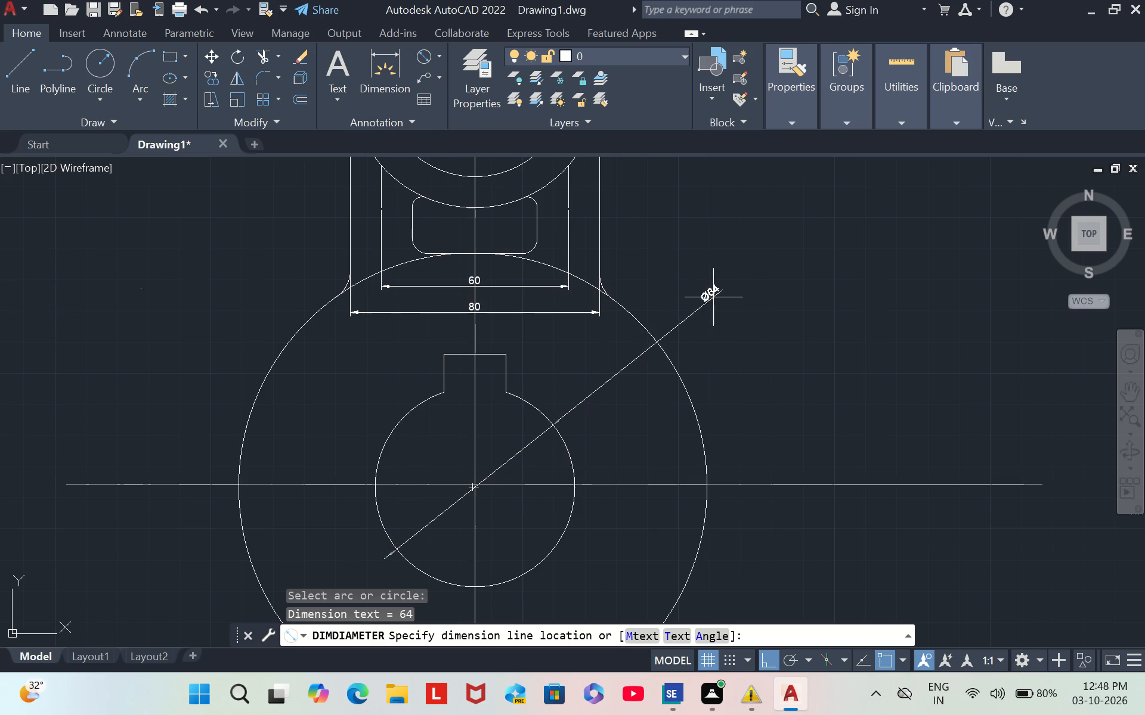
{"action": "left_click", "coordinate": [697, 290]}
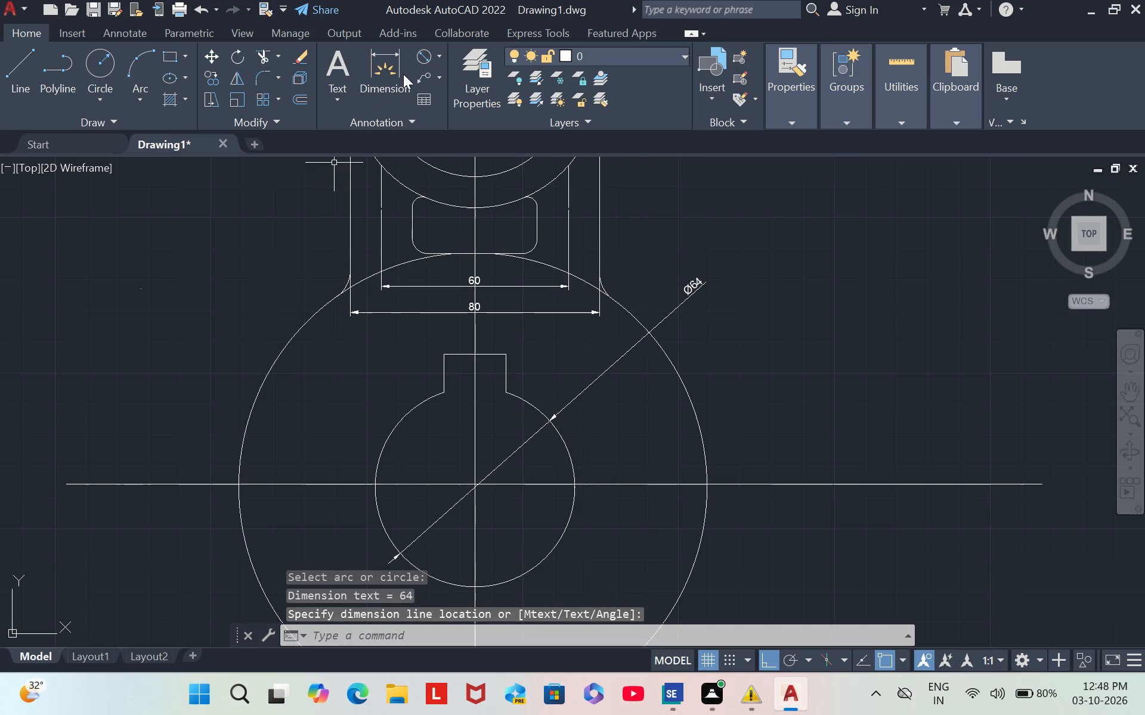
Add a diameter dimension to the large lower circle, with its text outside the circle just below the keyed circle's dimension.
{"action": "left_click", "coordinate": [420, 57]}
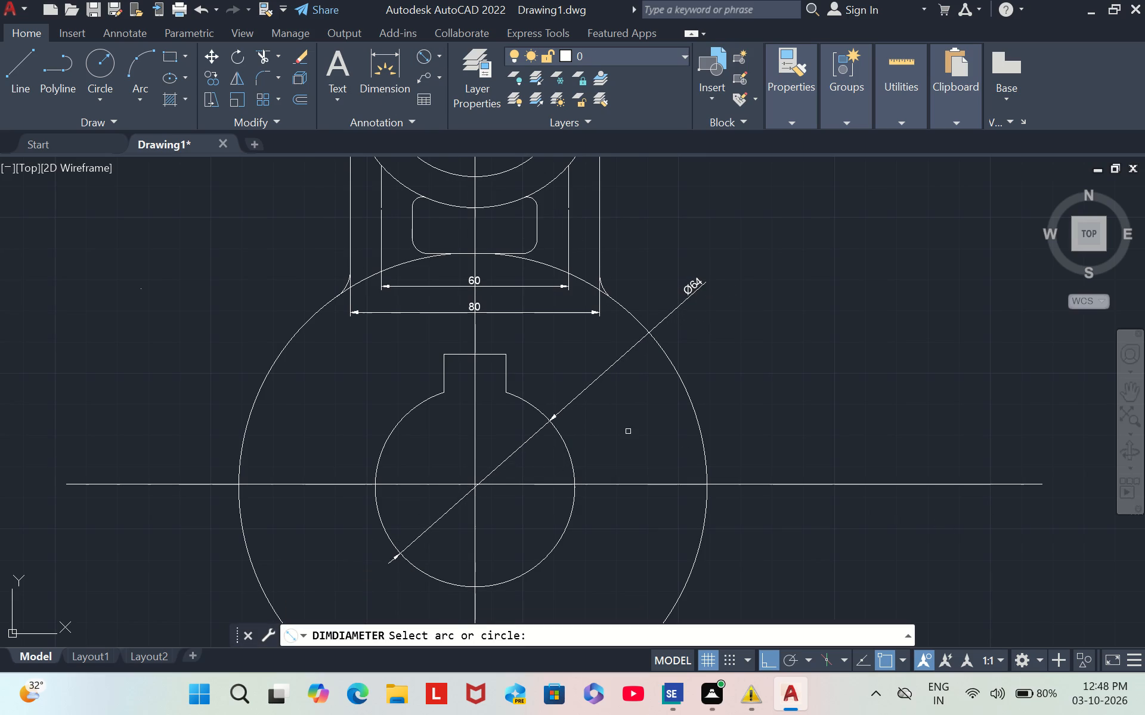
{"action": "left_click", "coordinate": [690, 398]}
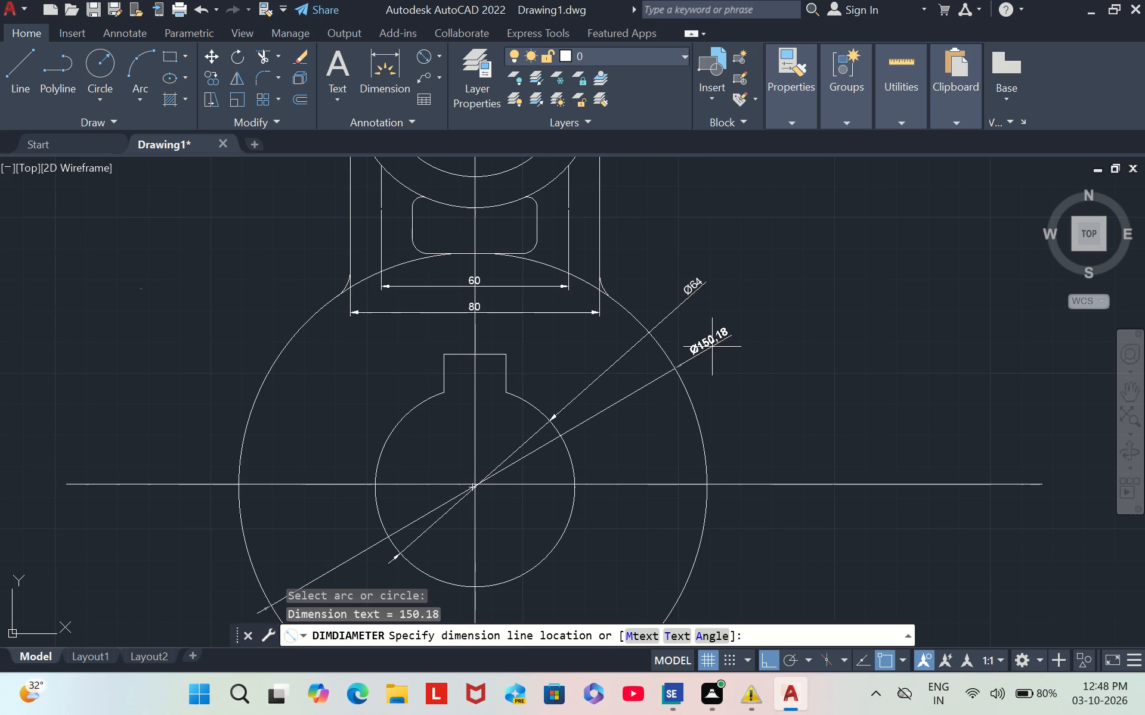
{"action": "left_click", "coordinate": [726, 337]}
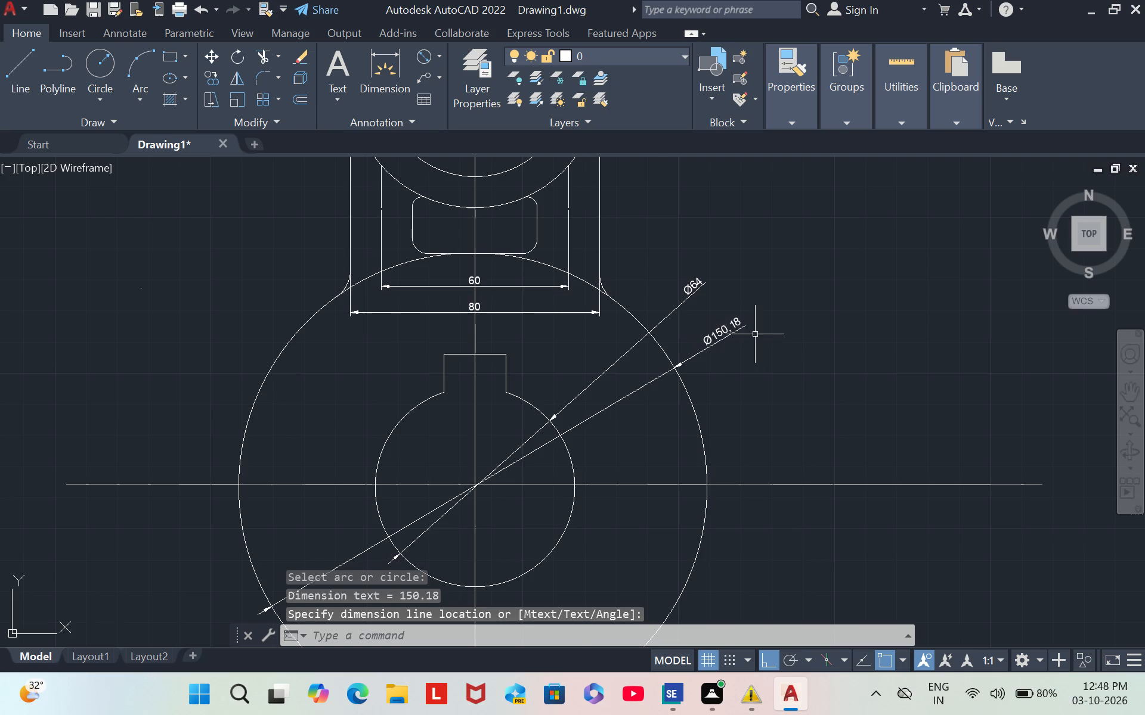
Examine the whole part and the lower circles with their diameter dimensions, both overall and close up.
{"action": "scroll", "coordinate": [758, 334], "scroll_direction": "down", "scroll_amount": 2}
{"action": "scroll", "coordinate": [758, 334], "scroll_direction": "up", "scroll_amount": 1}
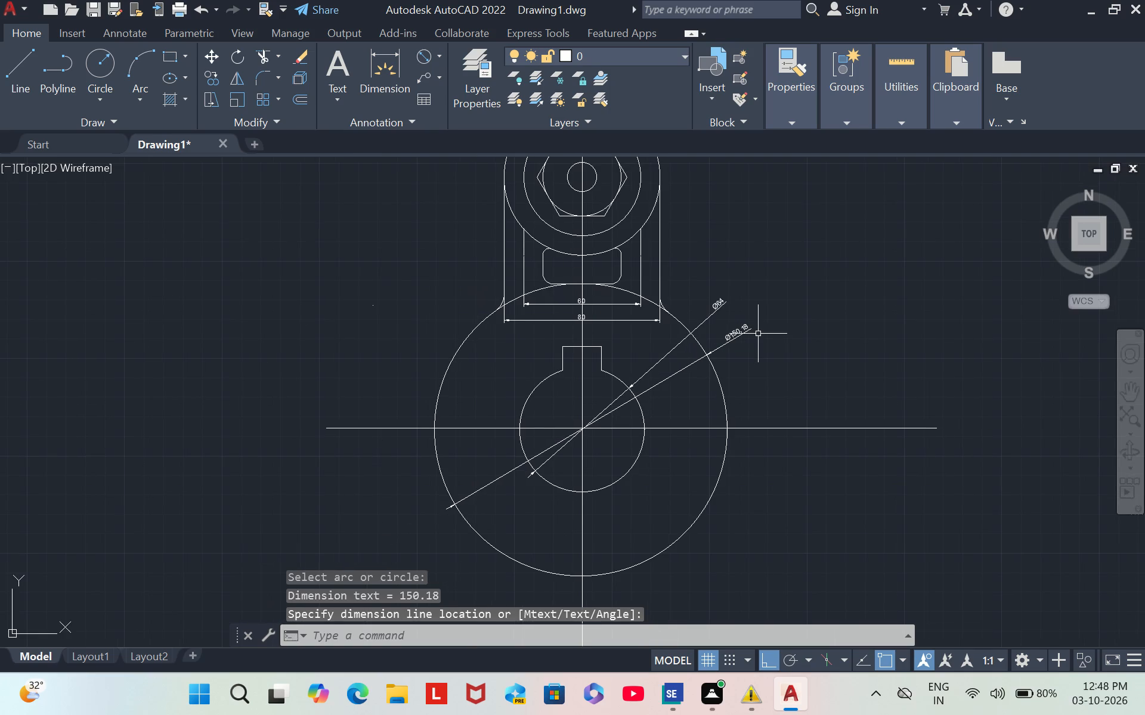
{"action": "scroll", "coordinate": [758, 334], "scroll_direction": "down", "scroll_amount": 1}
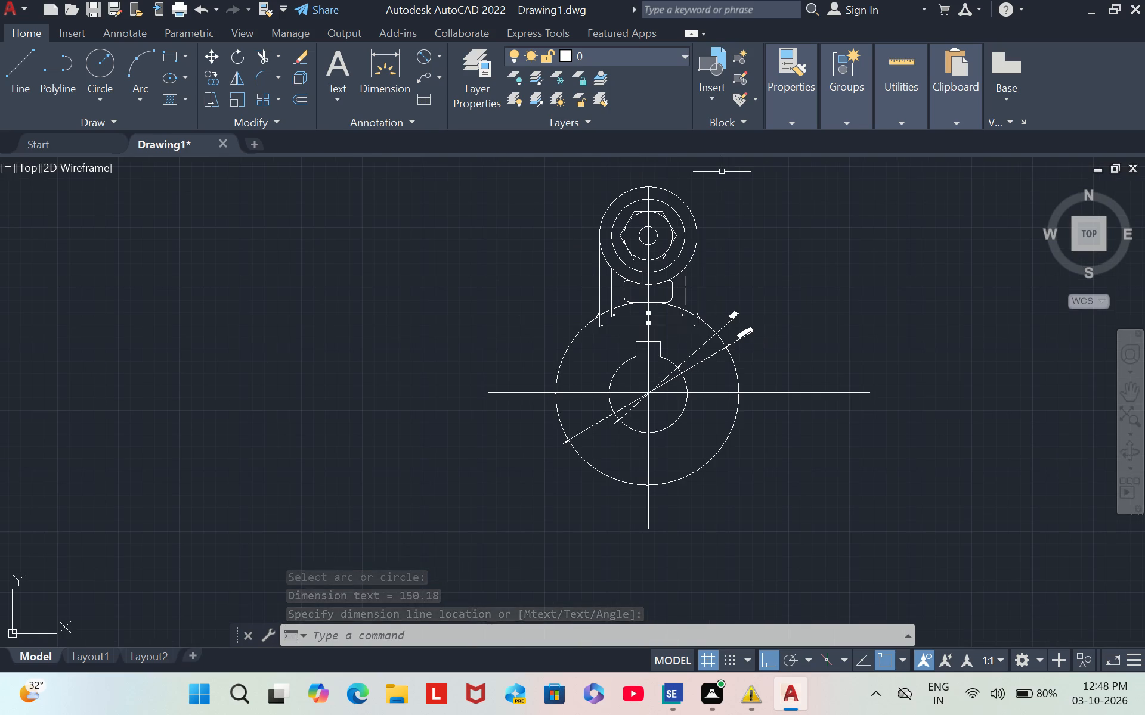
{"action": "scroll", "coordinate": [722, 172], "scroll_direction": "up", "scroll_amount": 1}
{"action": "scroll", "coordinate": [722, 172], "scroll_direction": "down", "scroll_amount": 1}
{"action": "scroll", "coordinate": [722, 172], "scroll_direction": "up", "scroll_amount": 1}
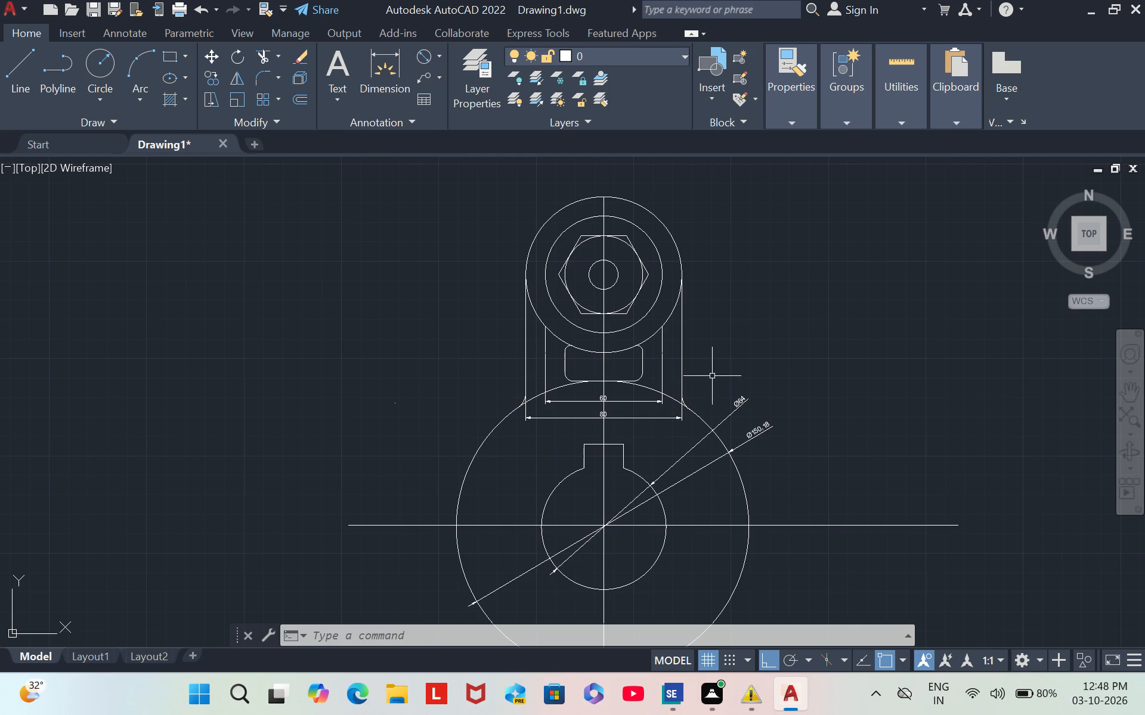
{"action": "scroll", "coordinate": [712, 376], "scroll_direction": "down", "scroll_amount": 1}
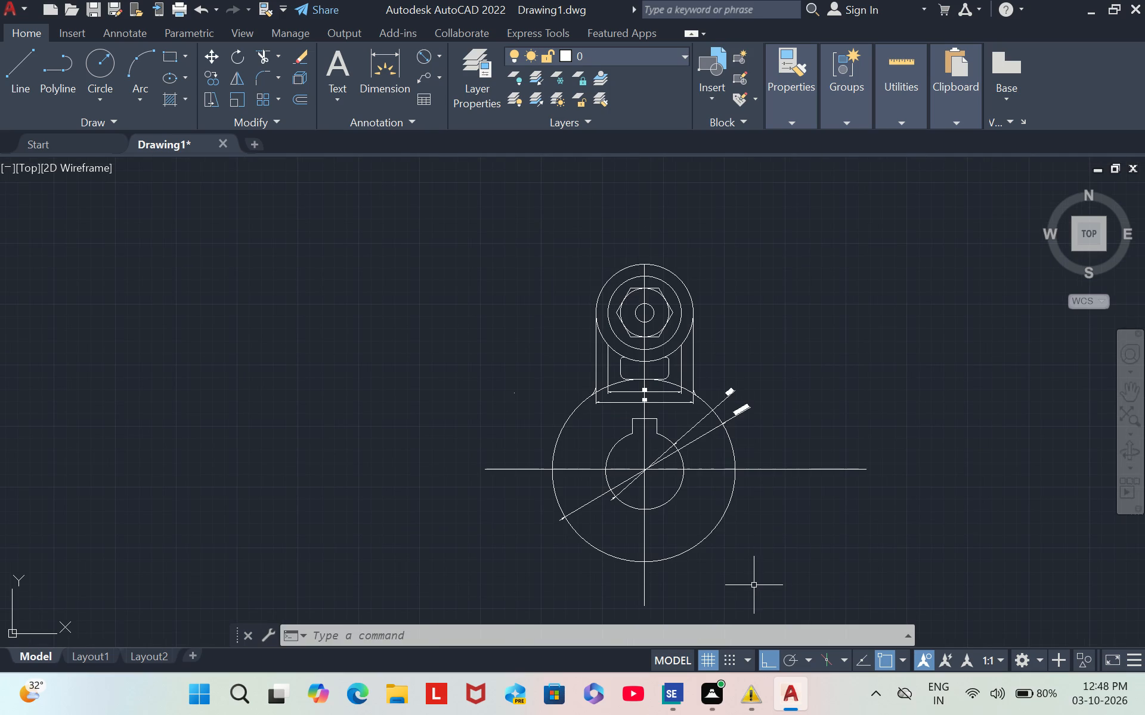
{"action": "scroll", "coordinate": [754, 585], "scroll_direction": "up", "scroll_amount": 1}
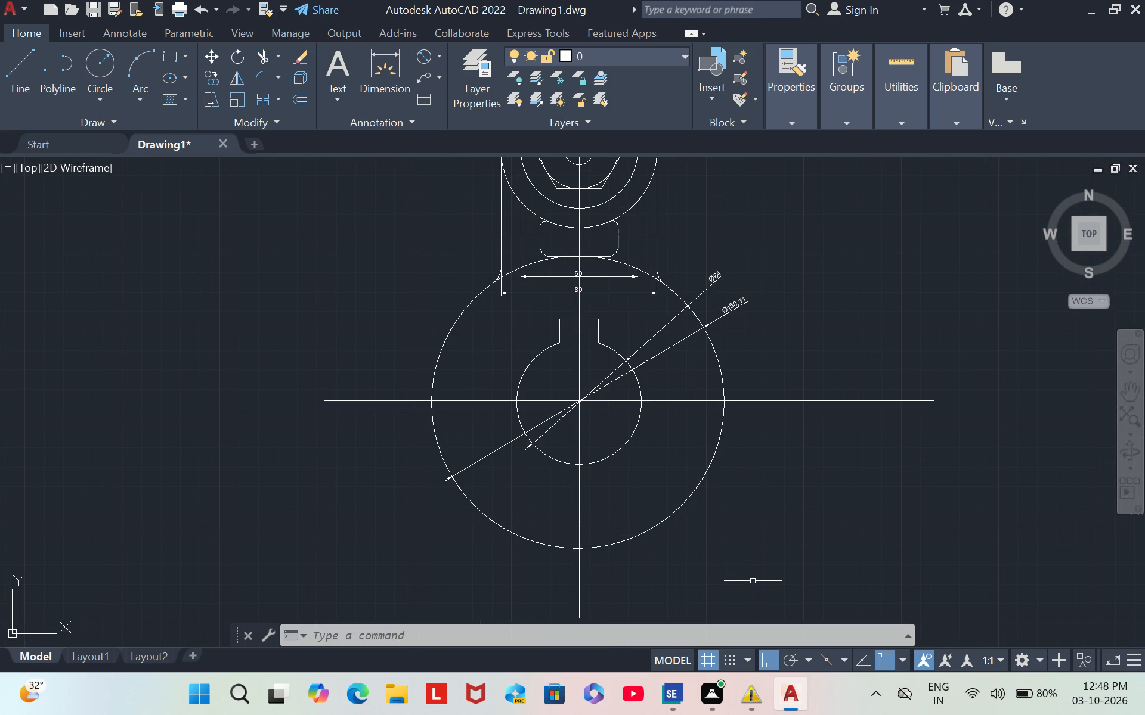
{"action": "scroll", "coordinate": [753, 581], "scroll_direction": "down", "scroll_amount": 1}
{"action": "scroll", "coordinate": [753, 578], "scroll_direction": "up", "scroll_amount": 1}
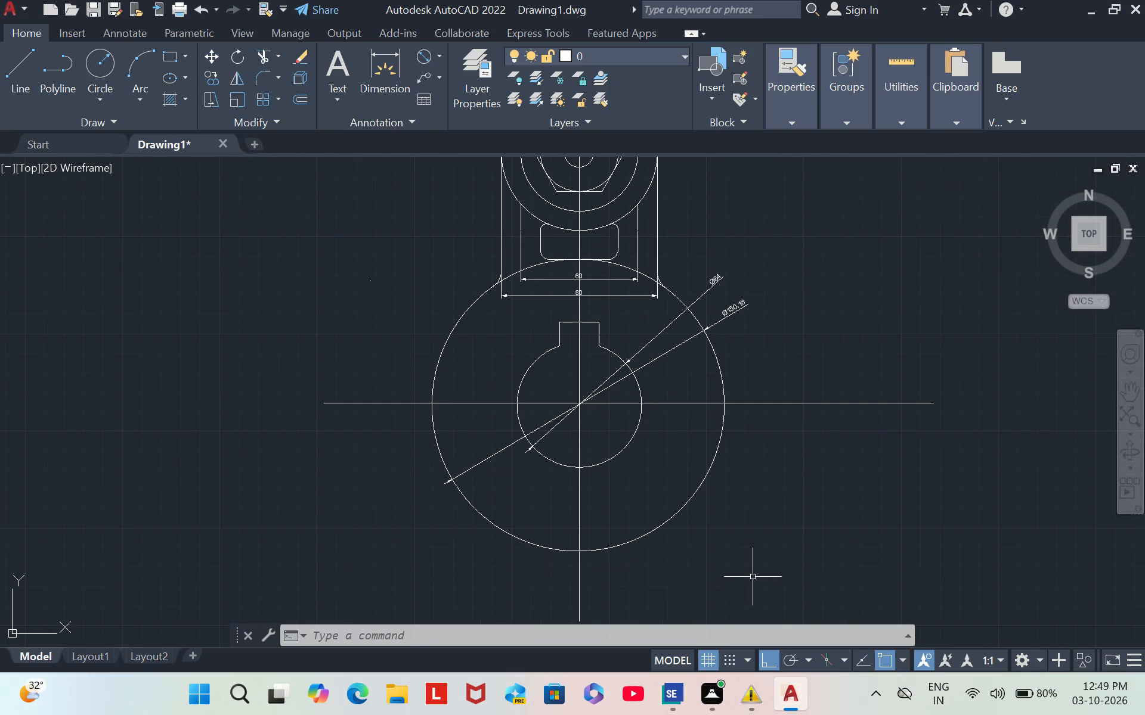
{"action": "scroll", "coordinate": [753, 577], "scroll_direction": "down", "scroll_amount": 1}
{"action": "scroll", "coordinate": [753, 577], "scroll_direction": "up", "scroll_amount": 1}
{"action": "scroll", "coordinate": [753, 577], "scroll_direction": "down", "scroll_amount": 1}
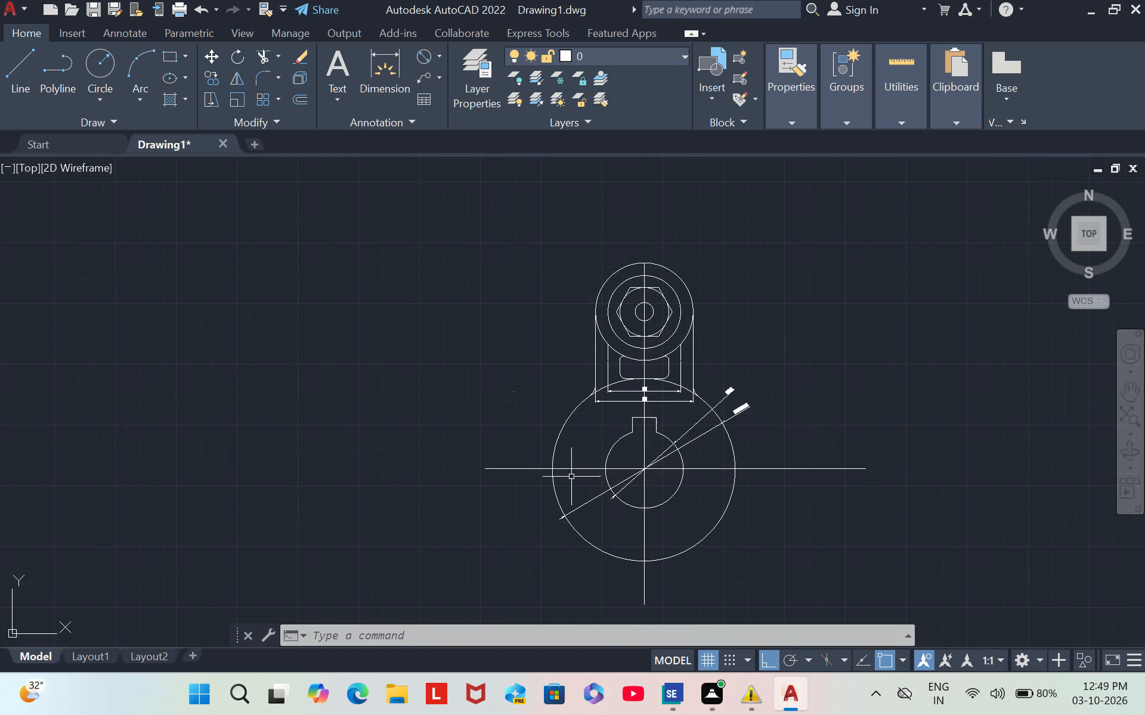
{"action": "key", "text": "Escape"}
{"action": "key", "text": "Escape"}
{"action": "key", "text": "Escape"}
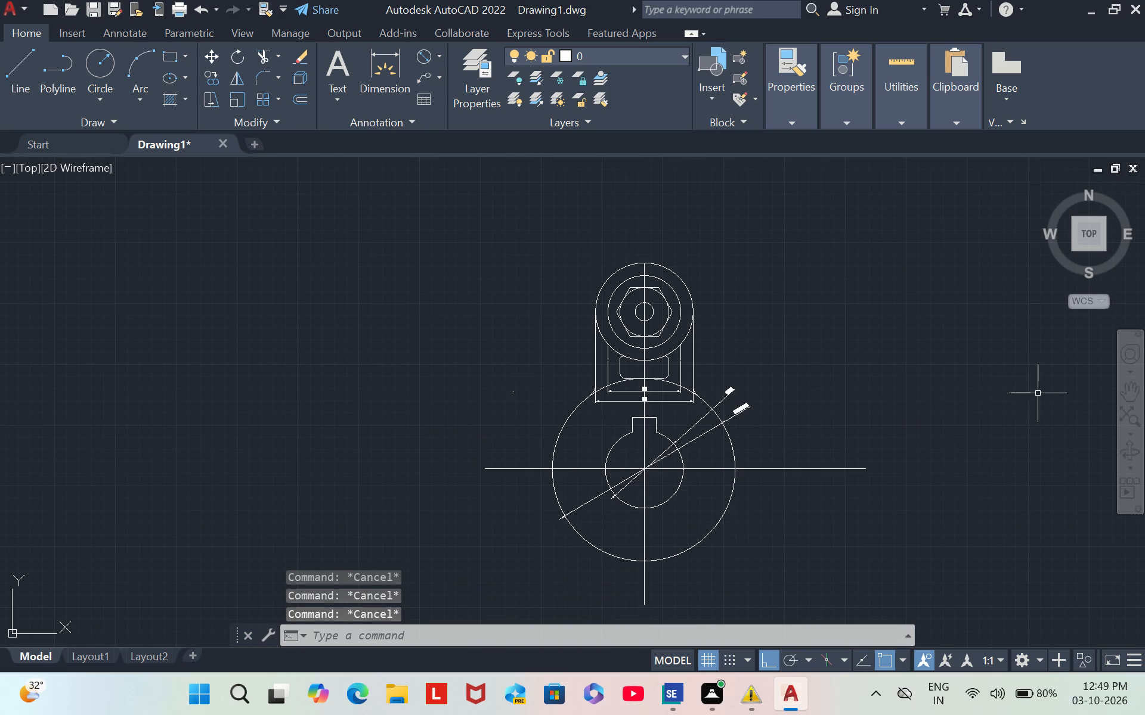
Trim both ends of the horizontal centreline and the lower end of the vertical centreline back to the large lower circle.
{"action": "left_click", "coordinate": [1122, 388]}
{"action": "left_click_drag", "start_coordinate": [699, 463], "coordinate": [691, 455]}
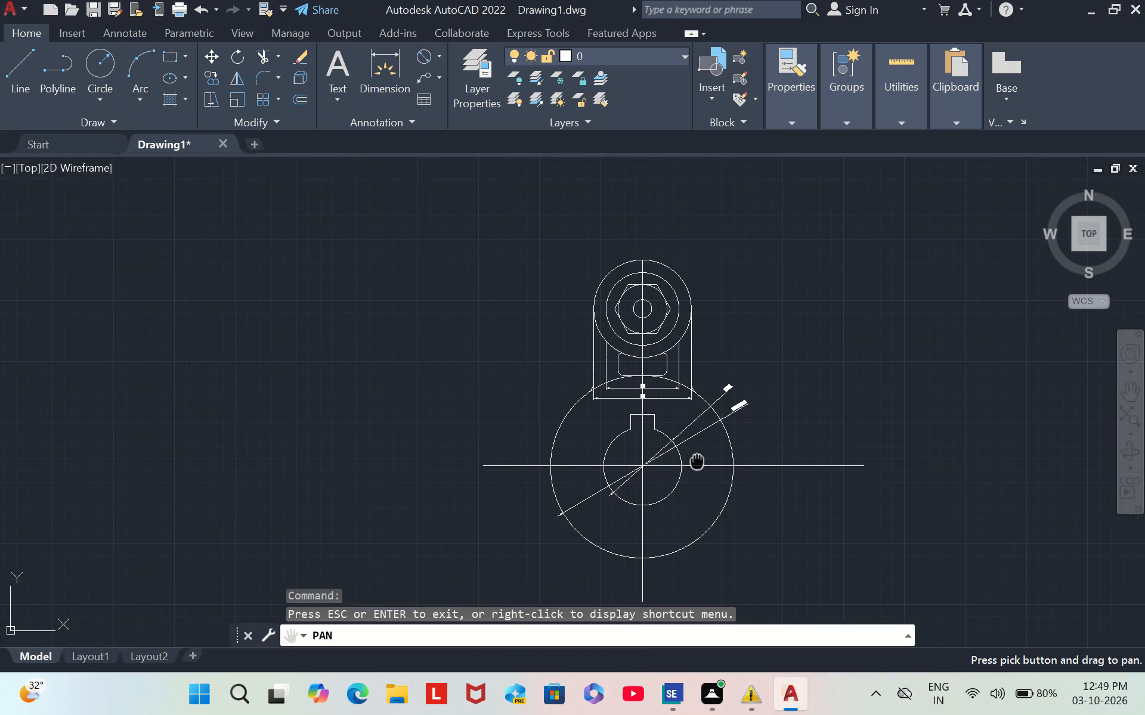
{"action": "left_click_drag", "start_coordinate": [691, 455], "coordinate": [658, 439]}
{"action": "left_click_drag", "start_coordinate": [630, 421], "coordinate": [580, 372]}
{"action": "key", "text": "Escape"}
{"action": "key", "text": "Escape"}
{"action": "key", "text": "Escape"}
{"action": "key", "text": "Escape"}
{"action": "key", "text": "Escape"}
{"action": "key", "text": "Escape"}
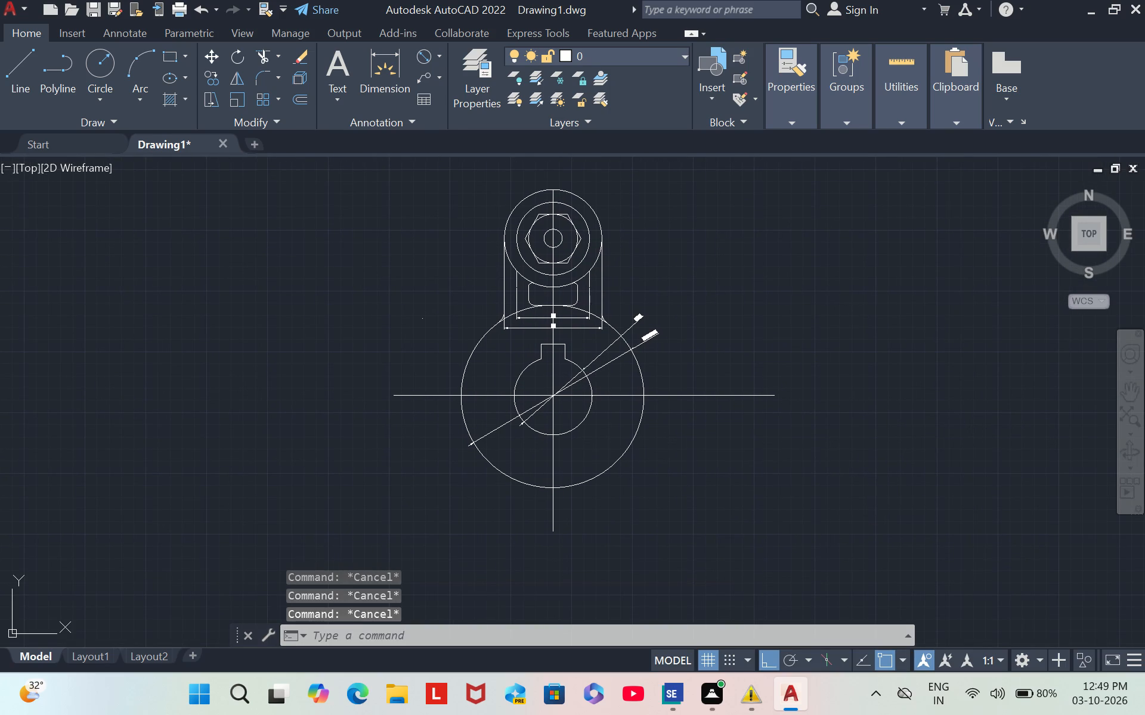
{"action": "key", "text": "Escape"}
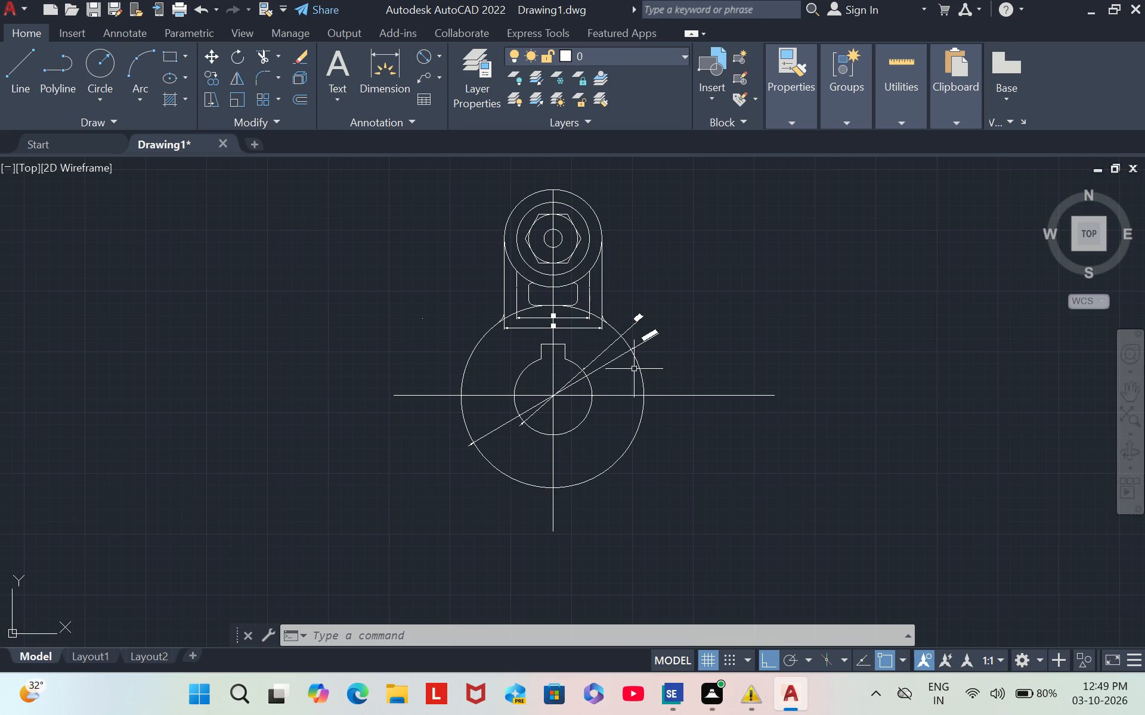
{"action": "type", "text": "TR"}
{"action": "key", "text": "Return"}
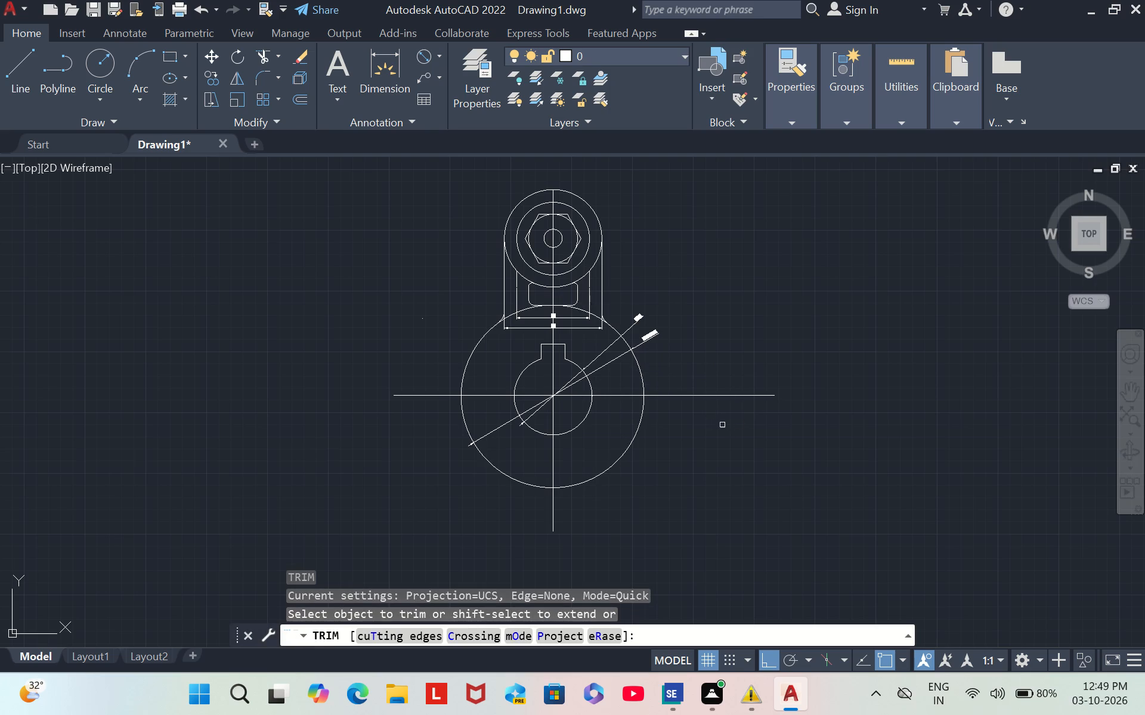
{"action": "left_click", "coordinate": [768, 394]}
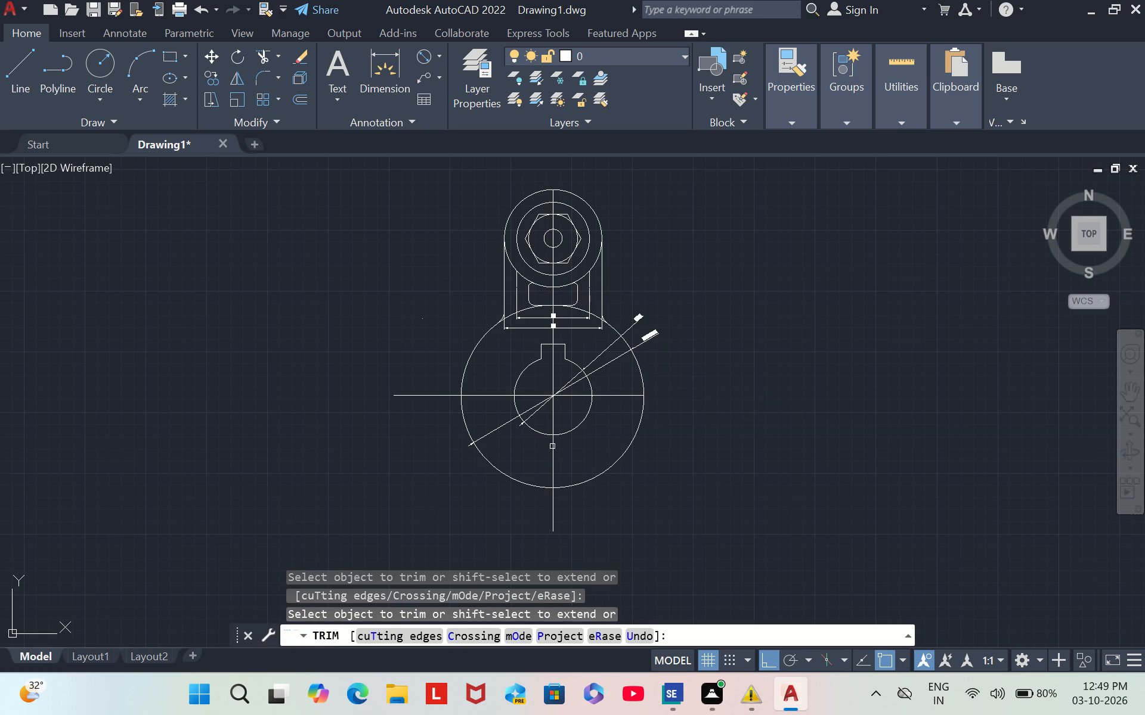
{"action": "left_click", "coordinate": [405, 393]}
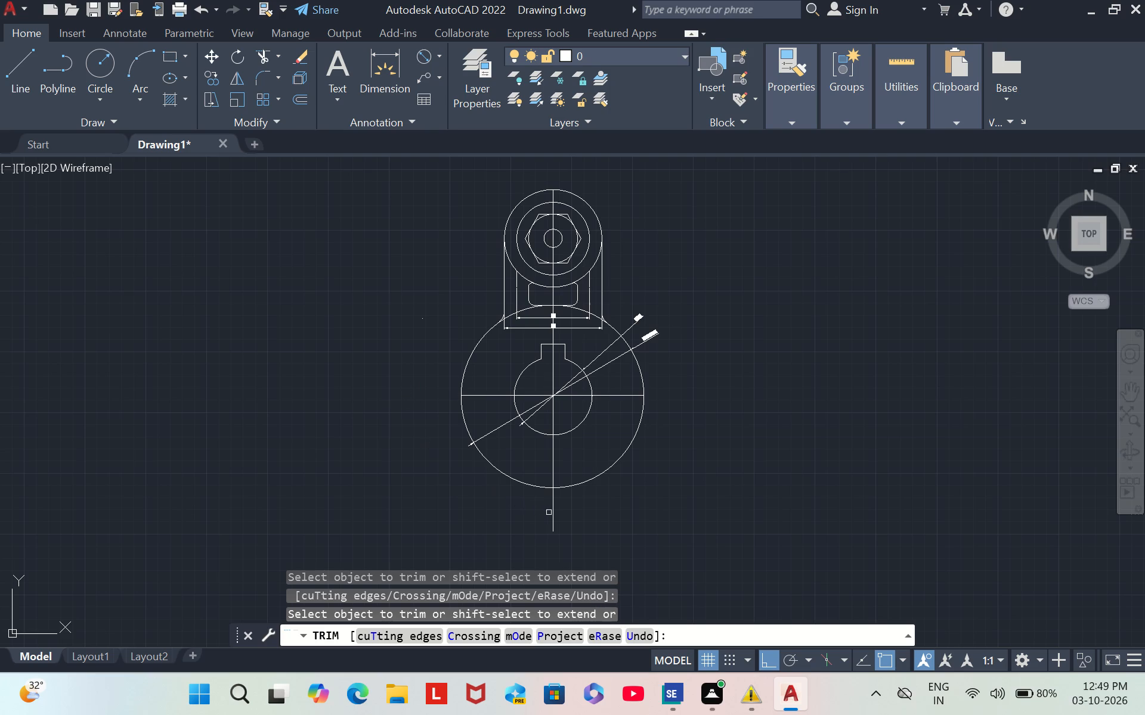
{"action": "left_click", "coordinate": [554, 521]}
{"action": "key", "text": "Escape"}
{"action": "key", "text": "Escape"}
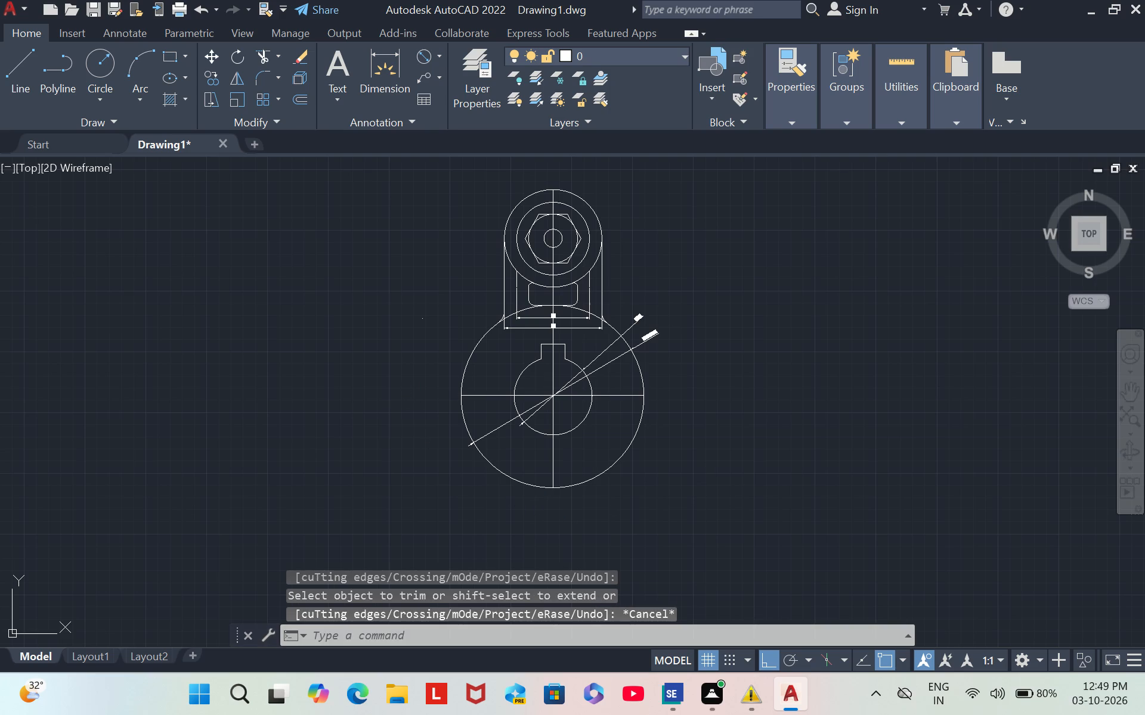
{"action": "key", "text": "Escape"}
{"action": "key", "text": "Escape"}
{"action": "key", "text": "Escape"}
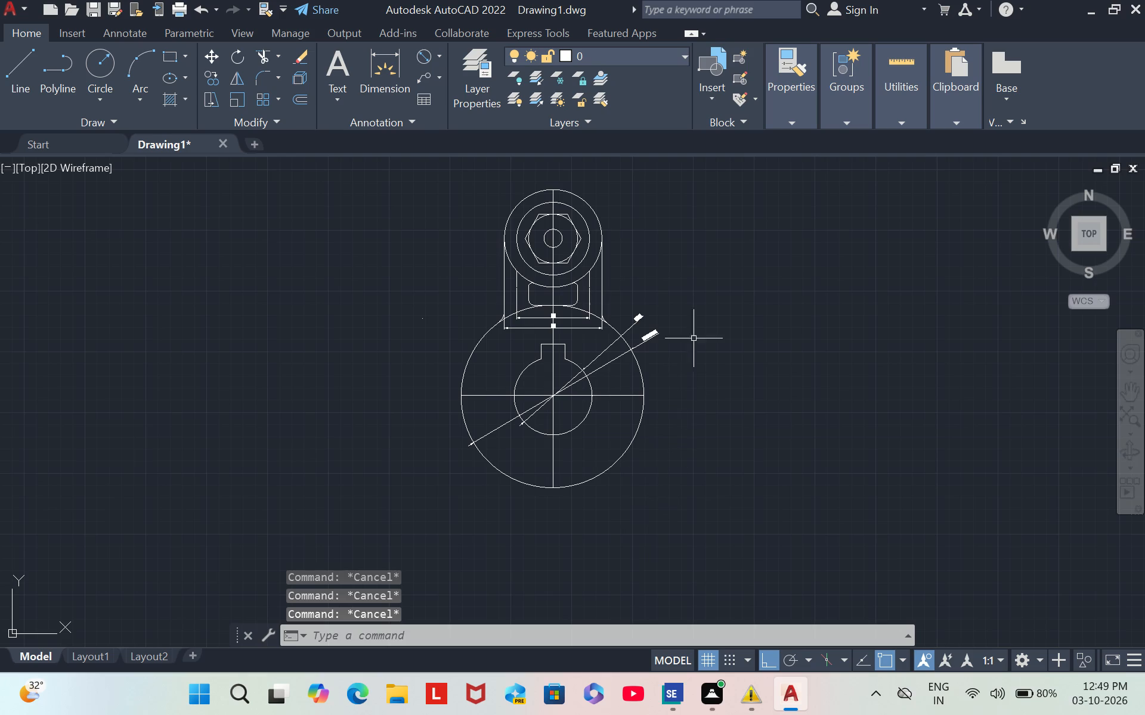
Examine the whole part with its trimmed centrelines and dimensions, both overall and close up.
{"action": "scroll", "coordinate": [709, 265], "scroll_direction": "up", "scroll_amount": 1}
{"action": "scroll", "coordinate": [709, 265], "scroll_direction": "down", "scroll_amount": 1}
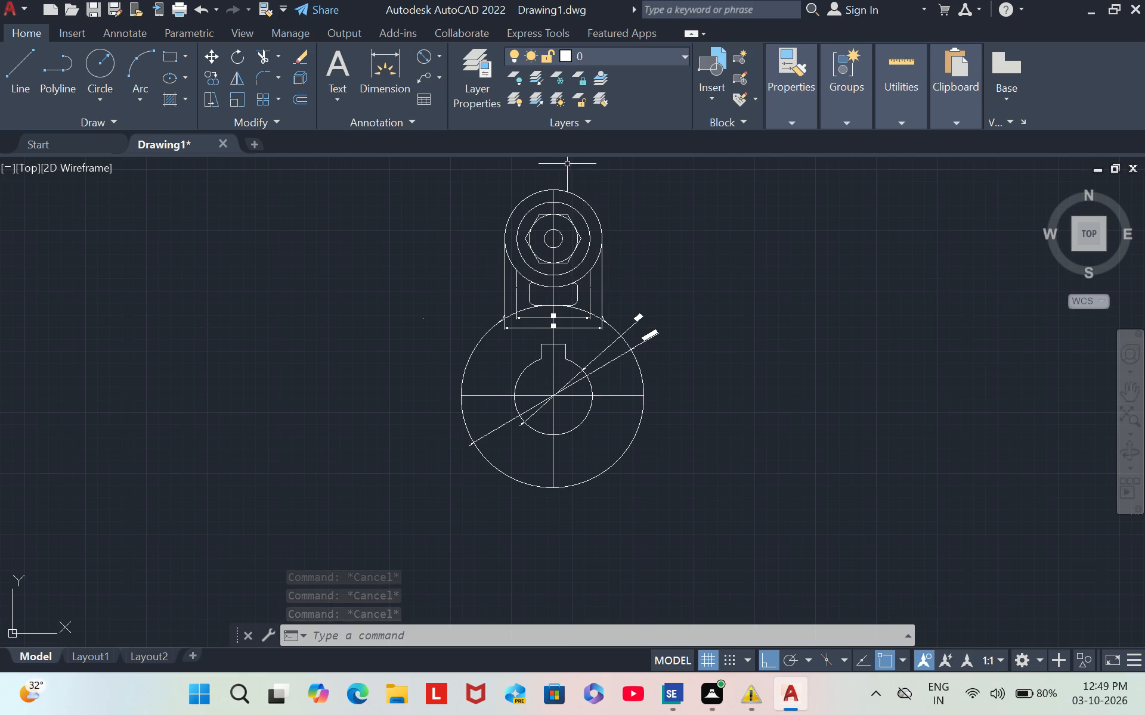
{"action": "scroll", "coordinate": [534, 176], "scroll_direction": "up", "scroll_amount": 1}
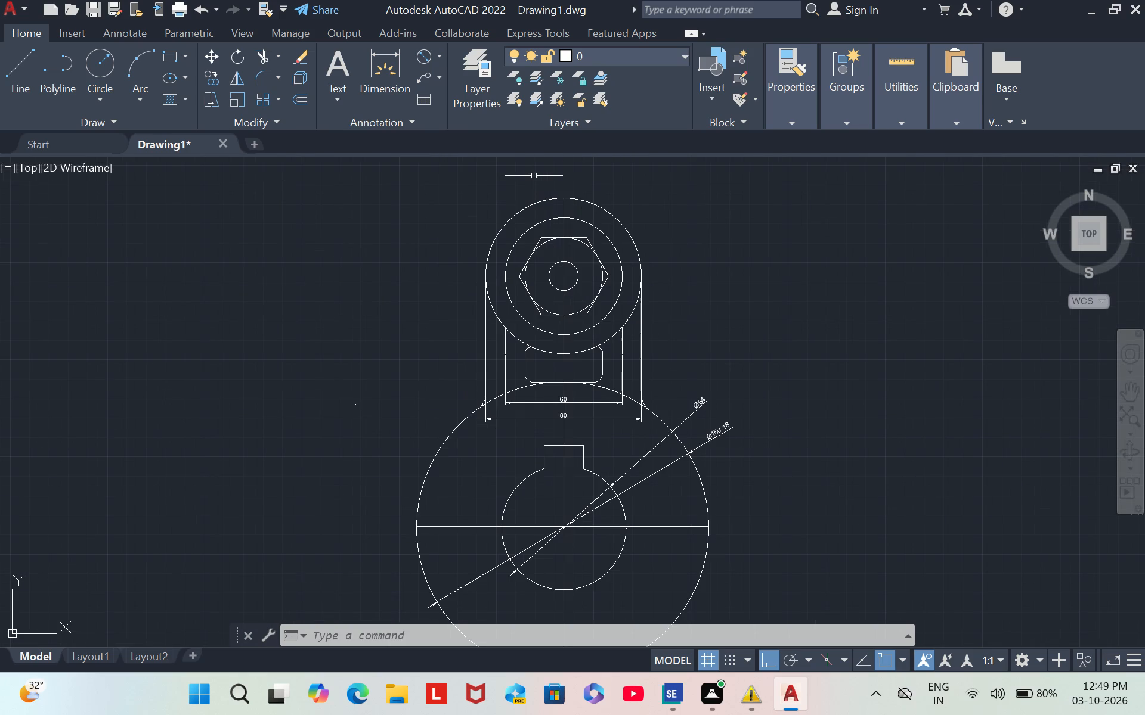
{"action": "scroll", "coordinate": [534, 176], "scroll_direction": "down", "scroll_amount": 1}
{"action": "scroll", "coordinate": [534, 176], "scroll_direction": "up", "scroll_amount": 1}
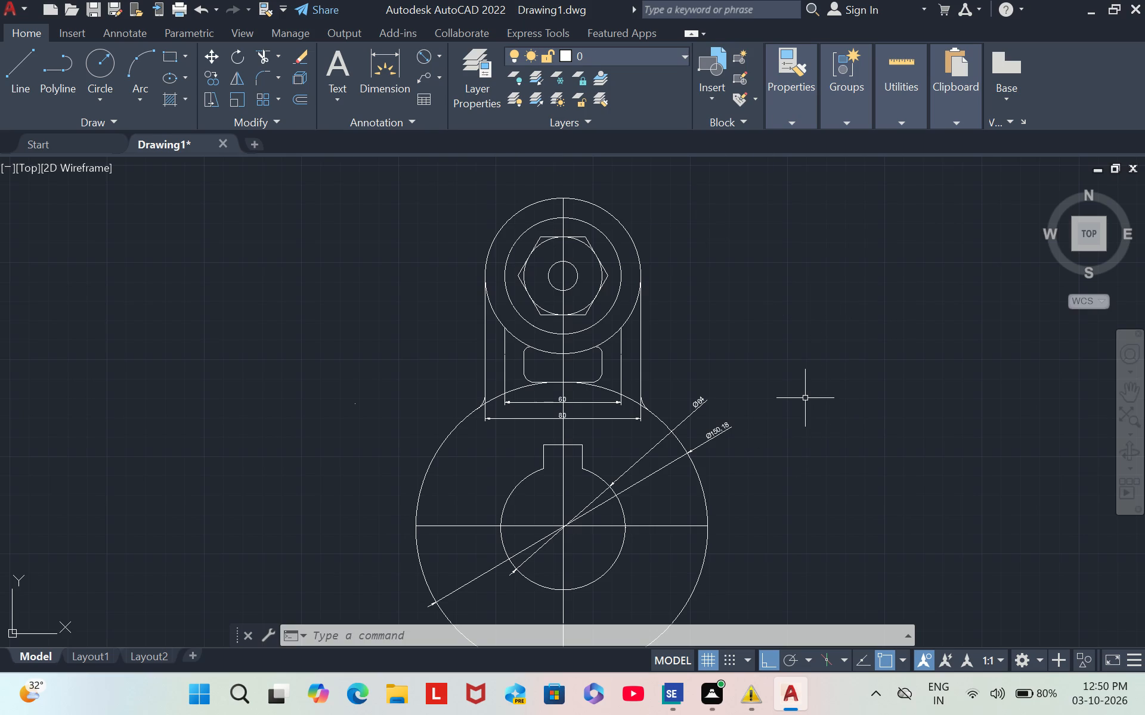
{"action": "scroll", "coordinate": [804, 397], "scroll_direction": "down", "scroll_amount": 2}
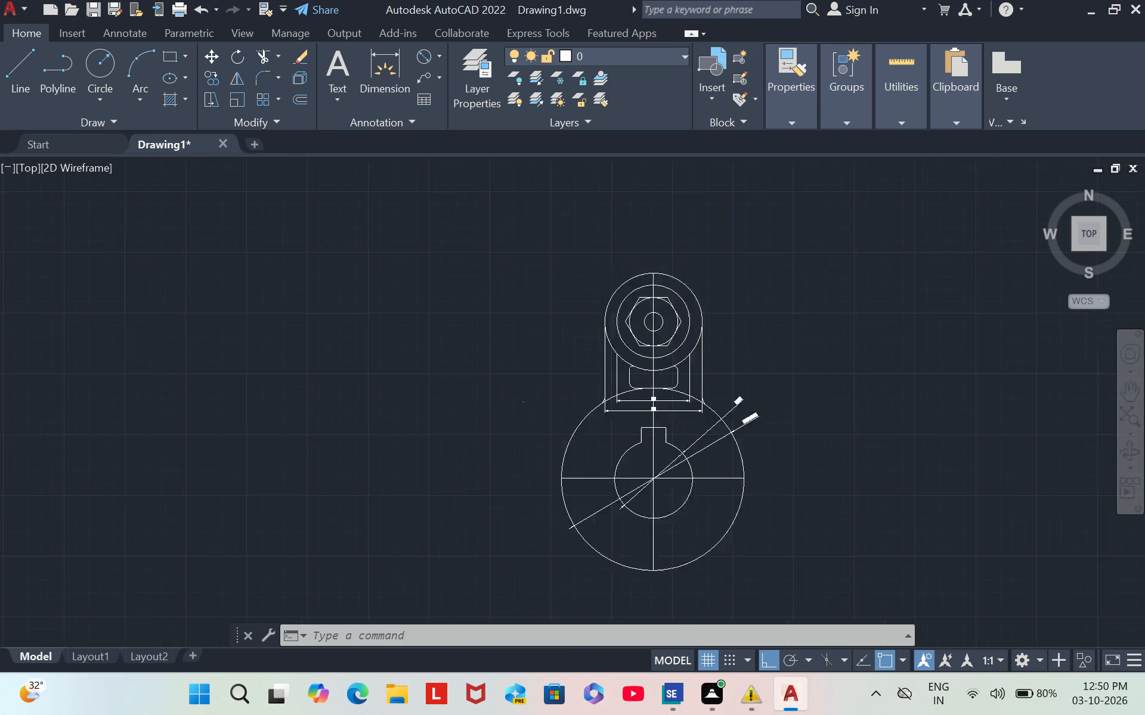
{"action": "scroll", "coordinate": [804, 397], "scroll_direction": "up", "scroll_amount": 1}
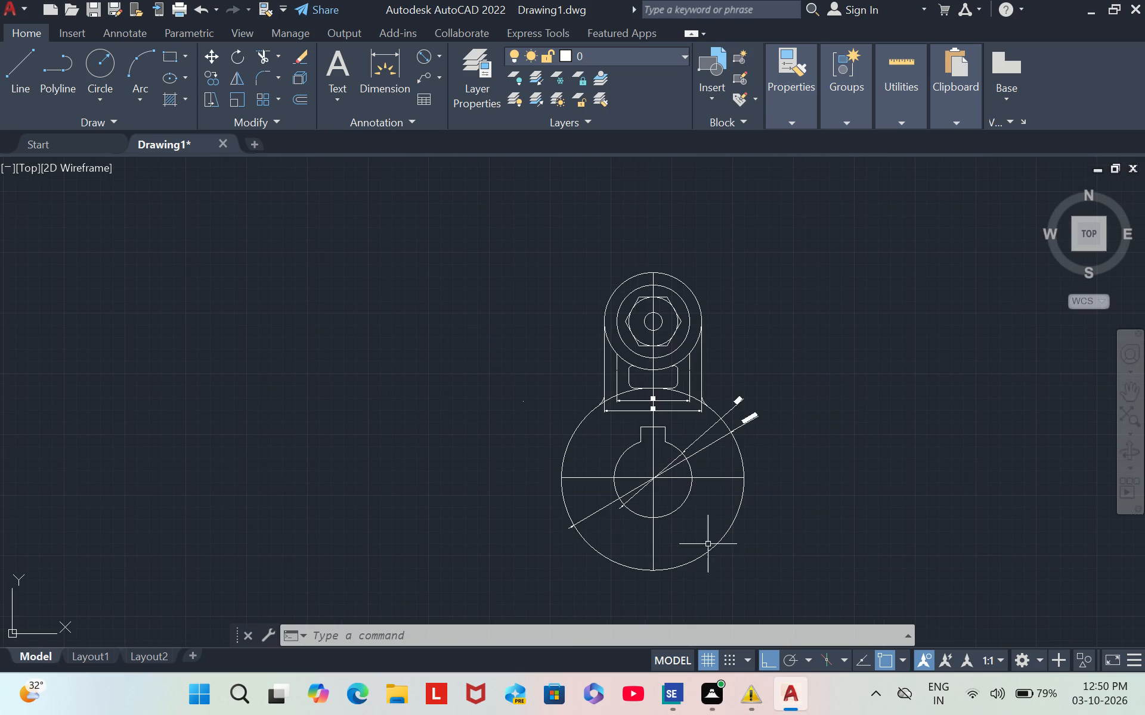
Examine the whole part and the dimensioned lower circles with the keyway, both overall and close up.
{"action": "scroll", "coordinate": [717, 592], "scroll_direction": "up", "scroll_amount": 1}
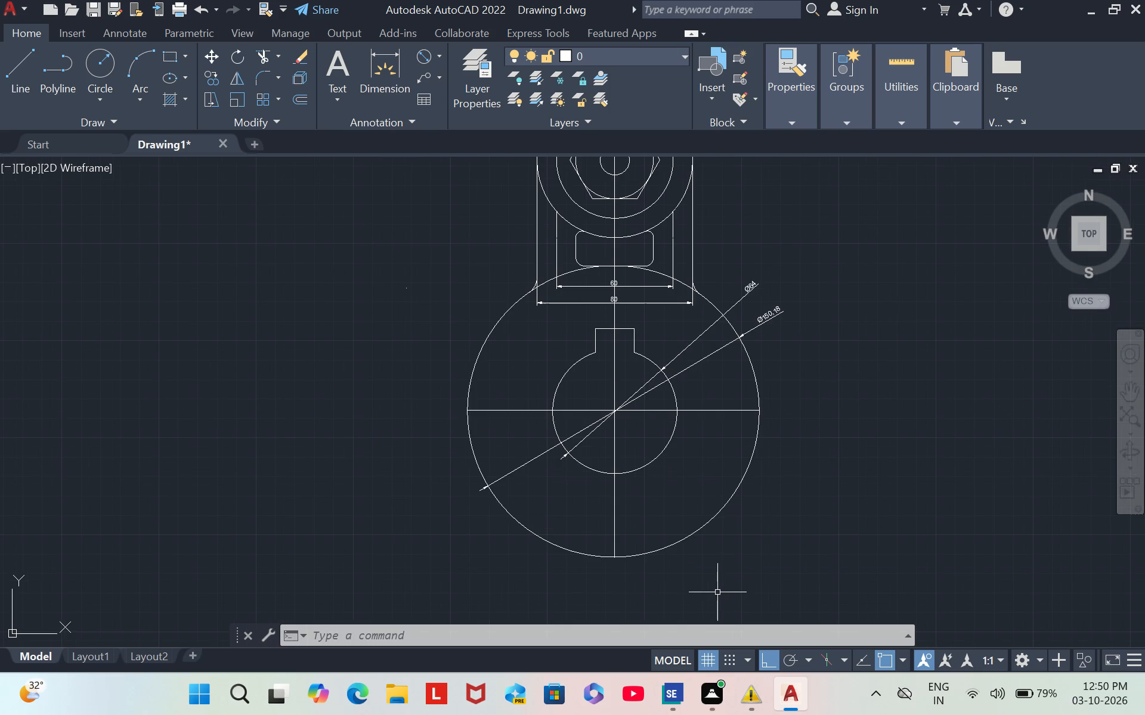
{"action": "scroll", "coordinate": [741, 554], "scroll_direction": "down", "scroll_amount": 1}
{"action": "scroll", "coordinate": [743, 550], "scroll_direction": "up", "scroll_amount": 1}
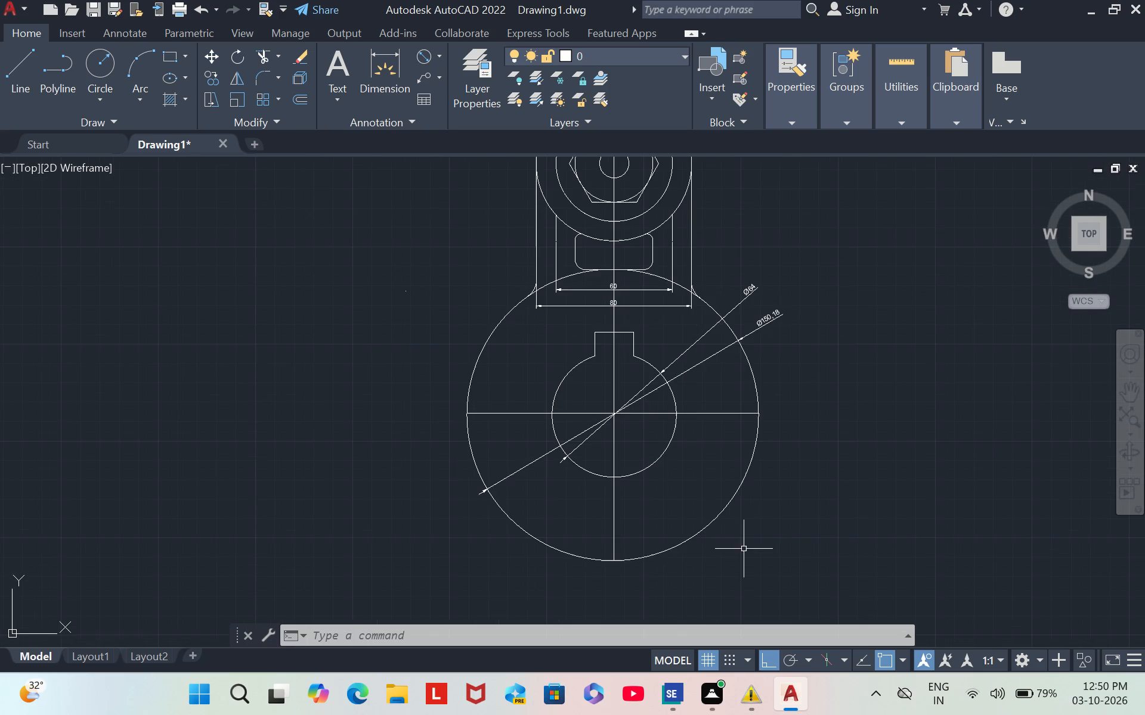
{"action": "scroll", "coordinate": [744, 549], "scroll_direction": "down", "scroll_amount": 1}
{"action": "scroll", "coordinate": [847, 492], "scroll_direction": "up", "scroll_amount": 1}
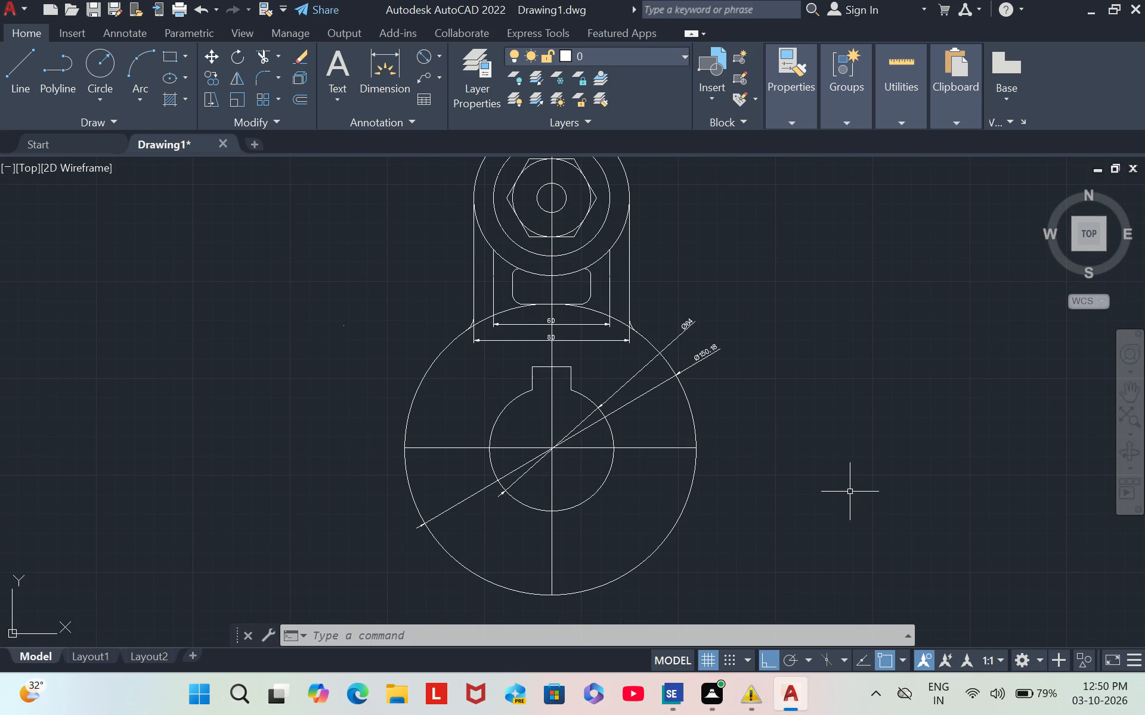
{"action": "scroll", "coordinate": [850, 492], "scroll_direction": "down", "scroll_amount": 1}
{"action": "scroll", "coordinate": [850, 492], "scroll_direction": "up", "scroll_amount": 1}
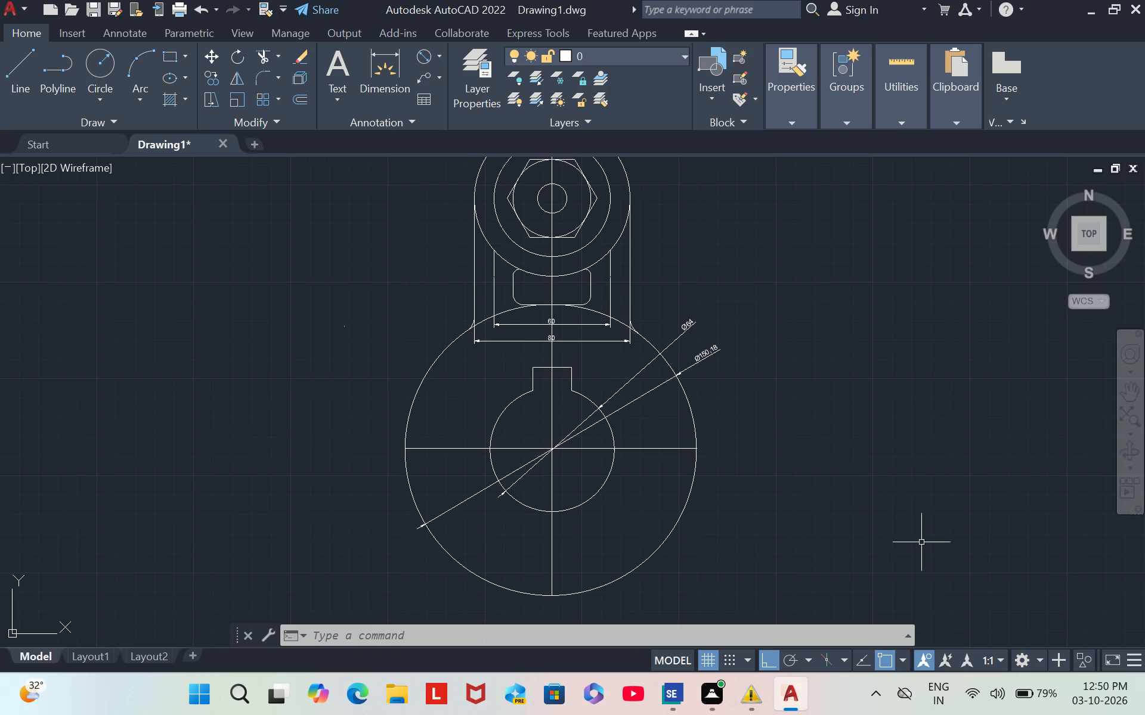
{"action": "scroll", "coordinate": [844, 435], "scroll_direction": "down", "scroll_amount": 1}
{"action": "scroll", "coordinate": [844, 435], "scroll_direction": "up", "scroll_amount": 1}
{"action": "scroll", "coordinate": [844, 435], "scroll_direction": "down", "scroll_amount": 1}
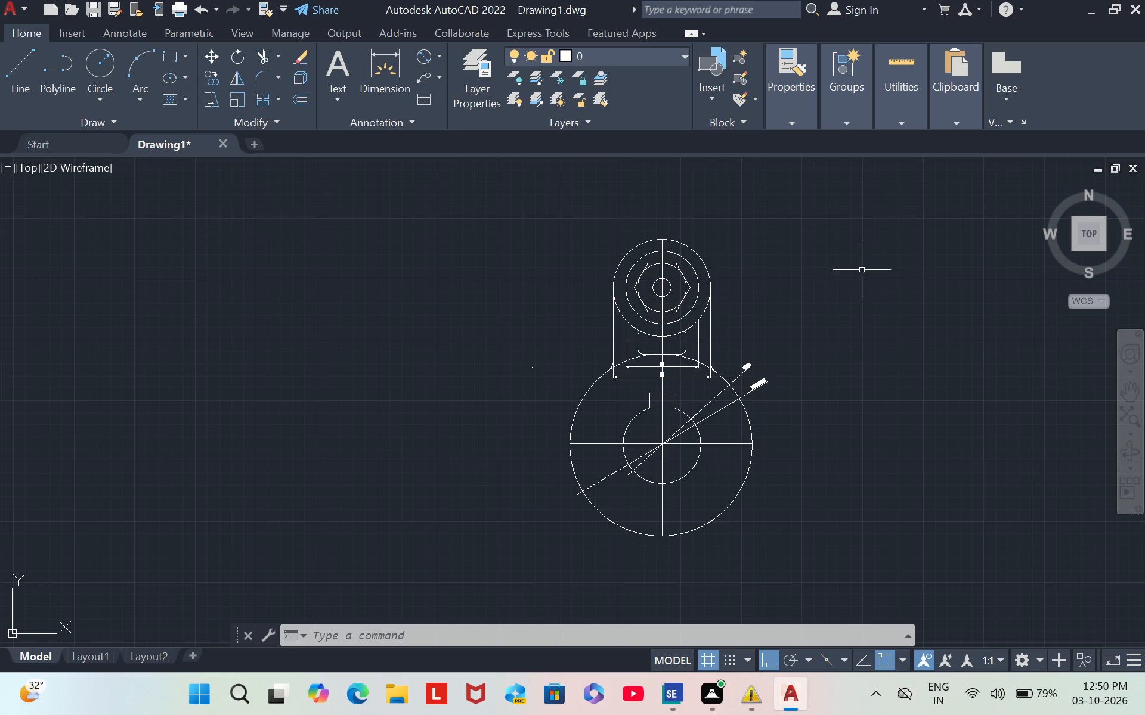
{"action": "scroll", "coordinate": [800, 259], "scroll_direction": "up", "scroll_amount": 1}
{"action": "scroll", "coordinate": [800, 259], "scroll_direction": "down", "scroll_amount": 1}
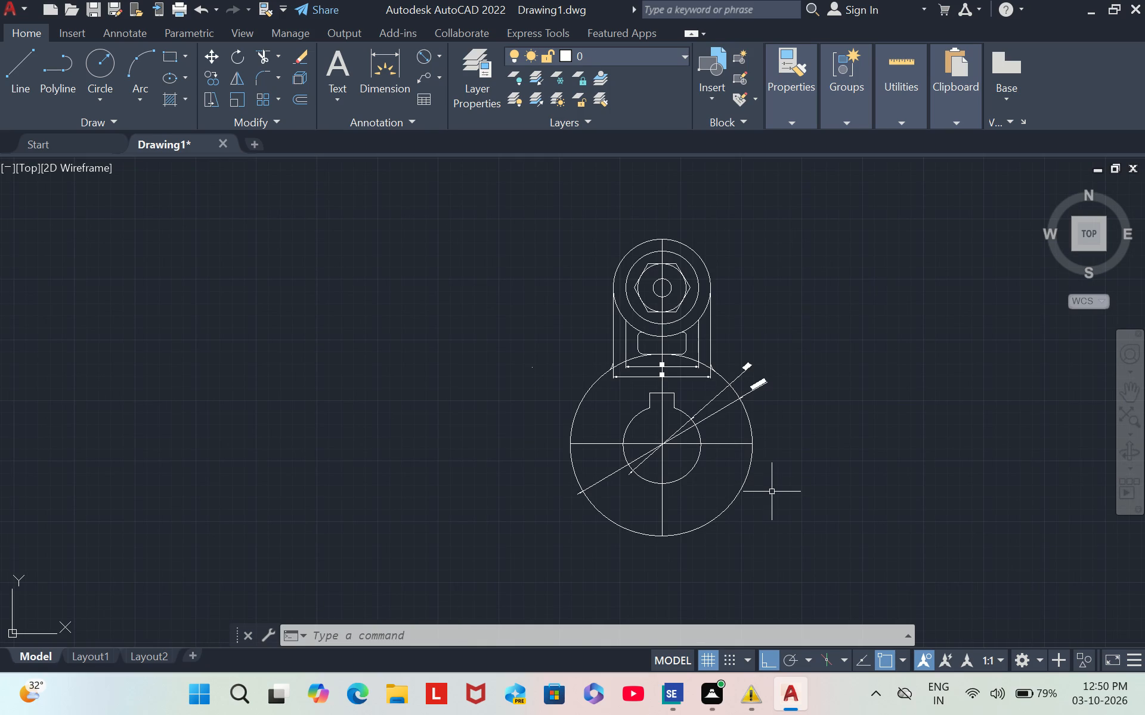
{"action": "scroll", "coordinate": [772, 492], "scroll_direction": "up", "scroll_amount": 1}
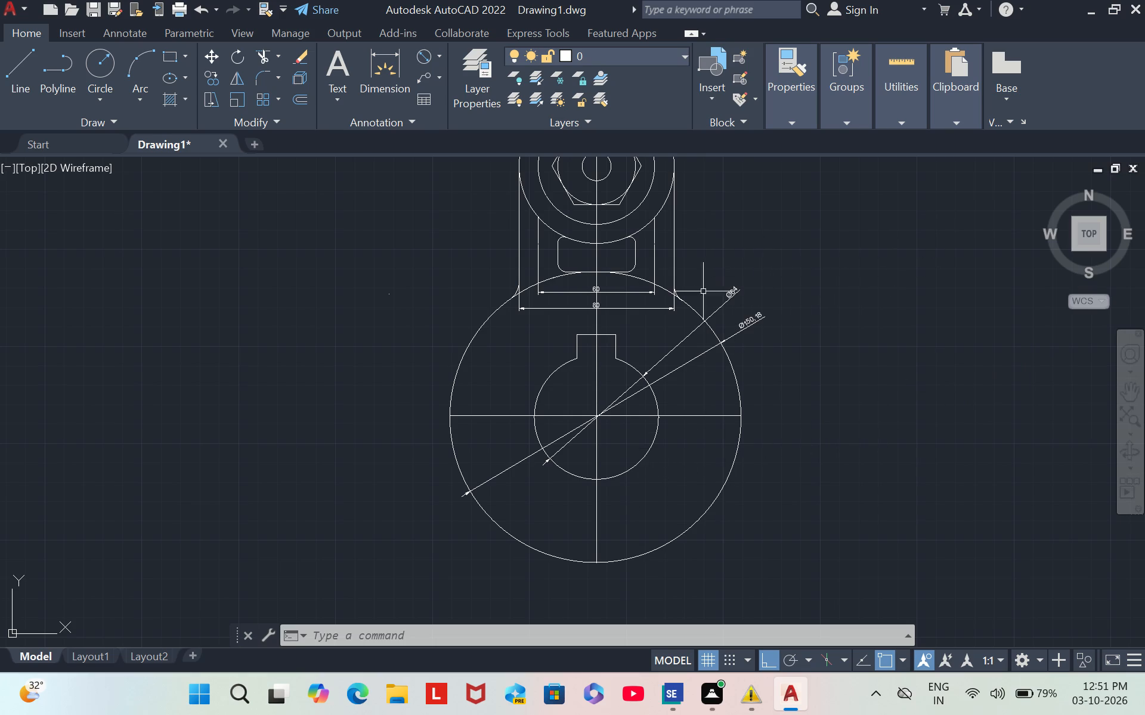
{"action": "scroll", "coordinate": [760, 290], "scroll_direction": "down", "scroll_amount": 1}
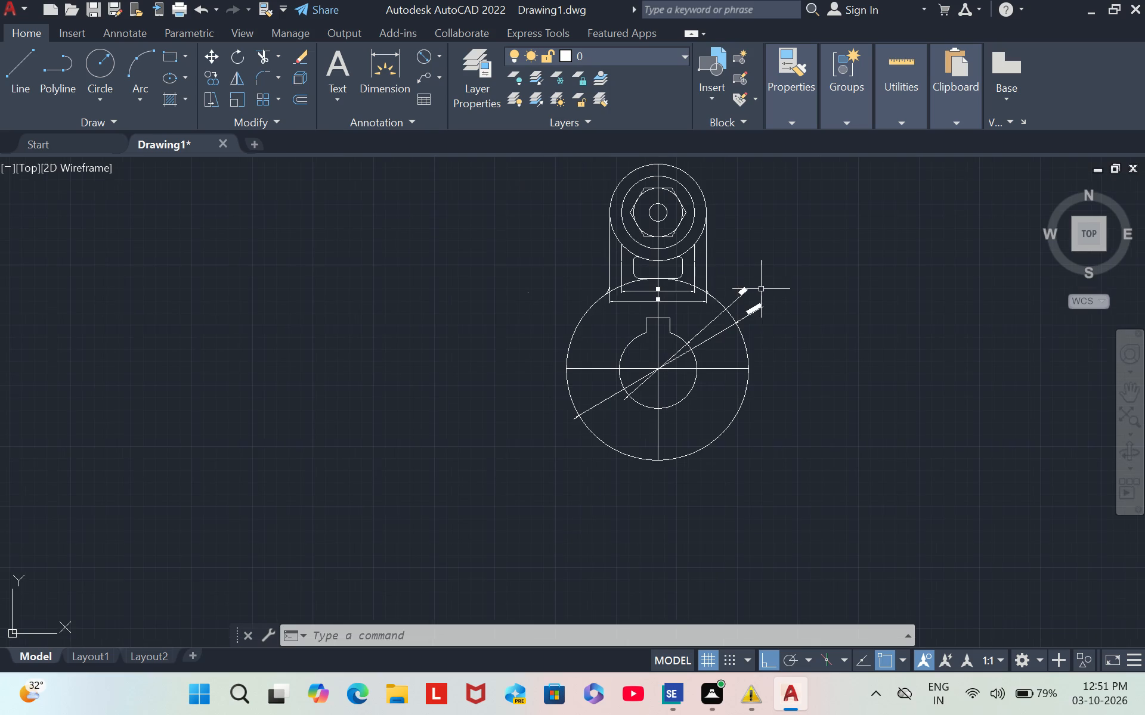
{"action": "scroll", "coordinate": [775, 276], "scroll_direction": "up", "scroll_amount": 1}
{"action": "scroll", "coordinate": [788, 265], "scroll_direction": "down", "scroll_amount": 1}
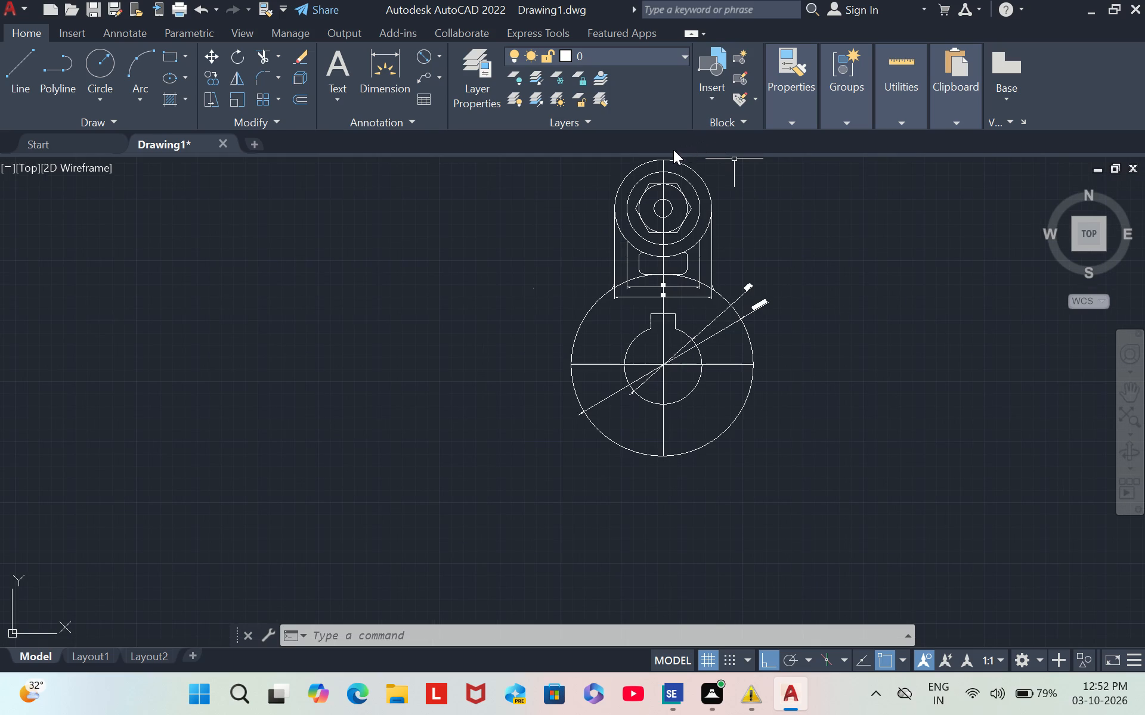
Add diameter dimensions to the circle inside the hexagon and the small centre circle, with their texts outside the upper circles.
{"action": "scroll", "coordinate": [627, 158], "scroll_direction": "up", "scroll_amount": 1}
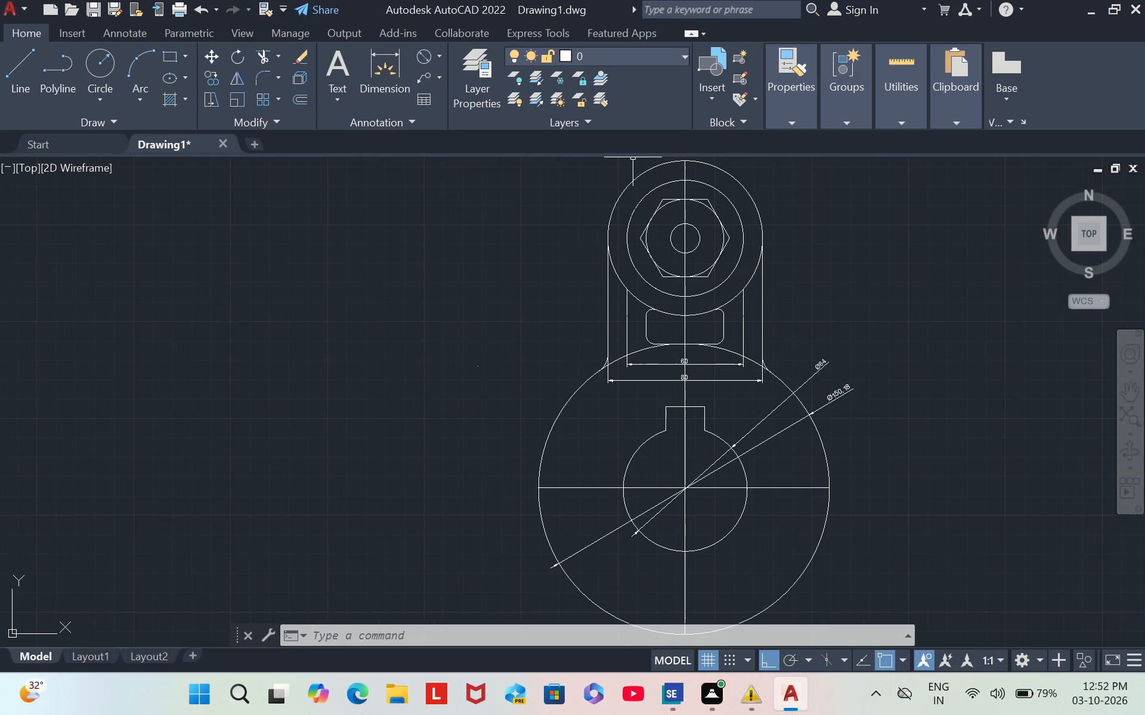
{"action": "scroll", "coordinate": [634, 156], "scroll_direction": "up", "scroll_amount": 1}
{"action": "scroll", "coordinate": [634, 156], "scroll_direction": "down", "scroll_amount": 1}
{"action": "scroll", "coordinate": [768, 170], "scroll_direction": "up", "scroll_amount": 1}
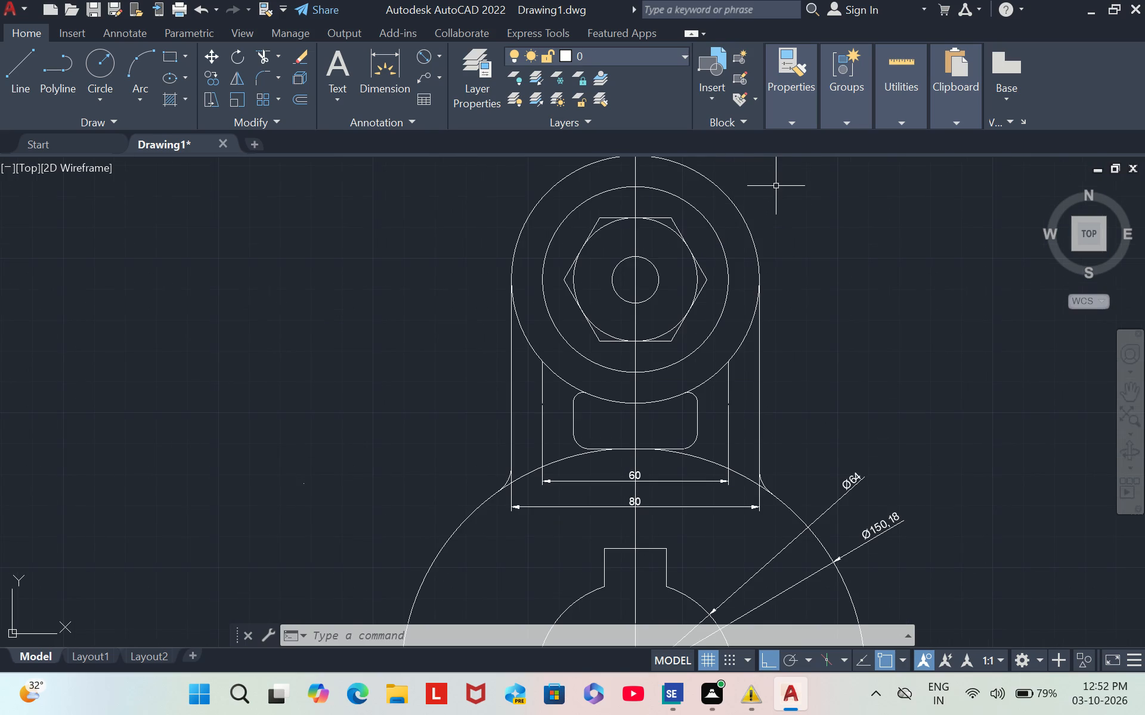
{"action": "scroll", "coordinate": [776, 186], "scroll_direction": "up", "scroll_amount": 2}
{"action": "scroll", "coordinate": [785, 191], "scroll_direction": "down", "scroll_amount": 2}
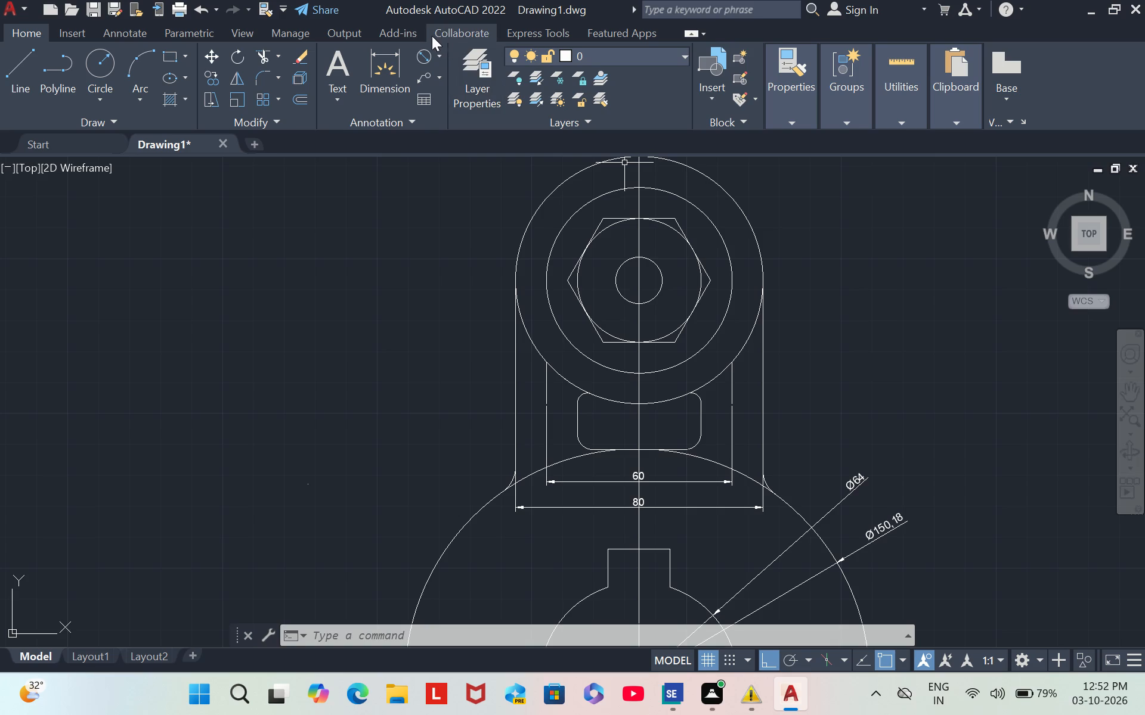
{"action": "left_click", "coordinate": [429, 55]}
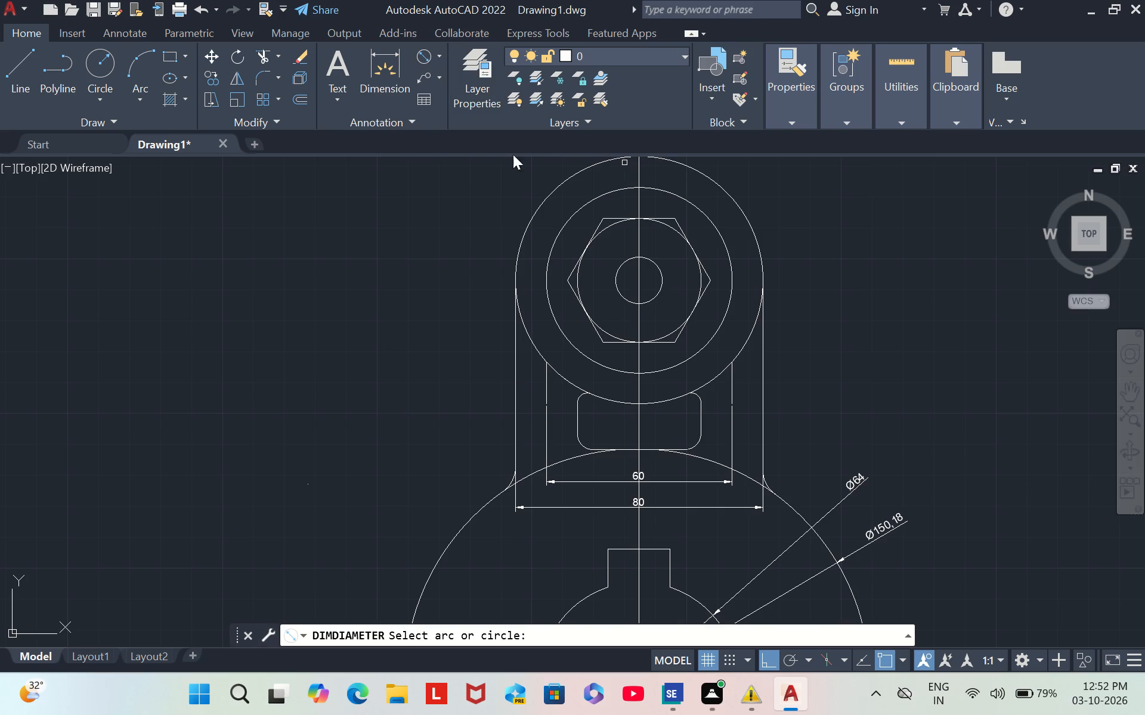
{"action": "left_click", "coordinate": [677, 234]}
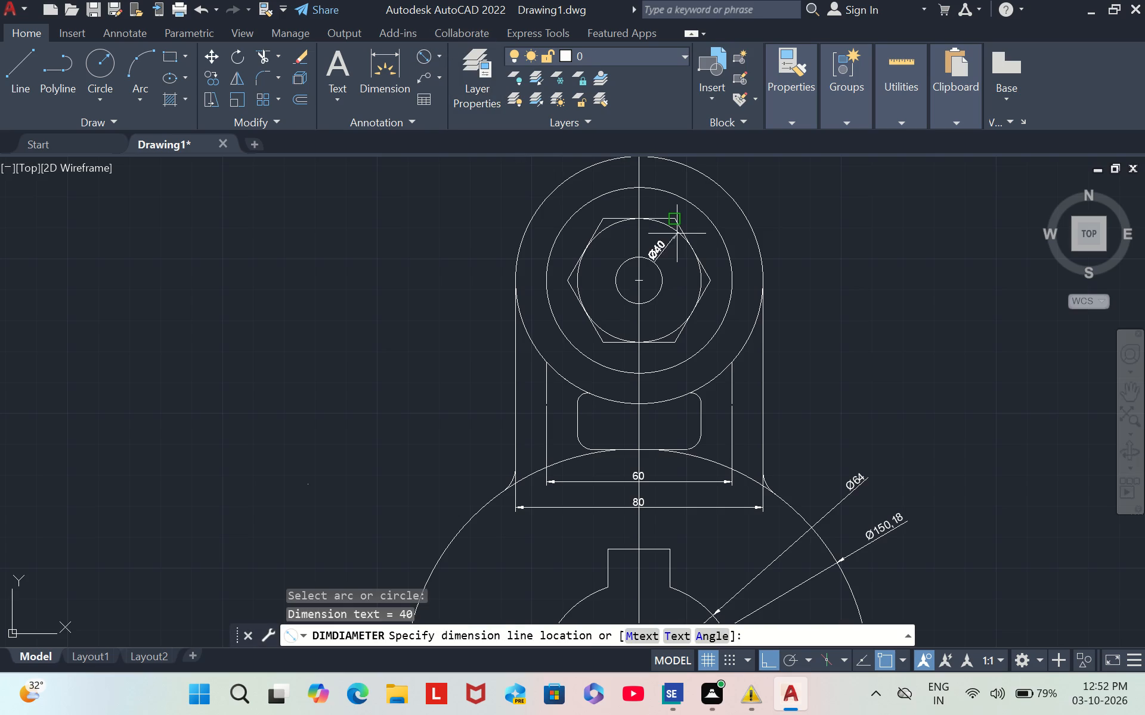
{"action": "left_click", "coordinate": [772, 182]}
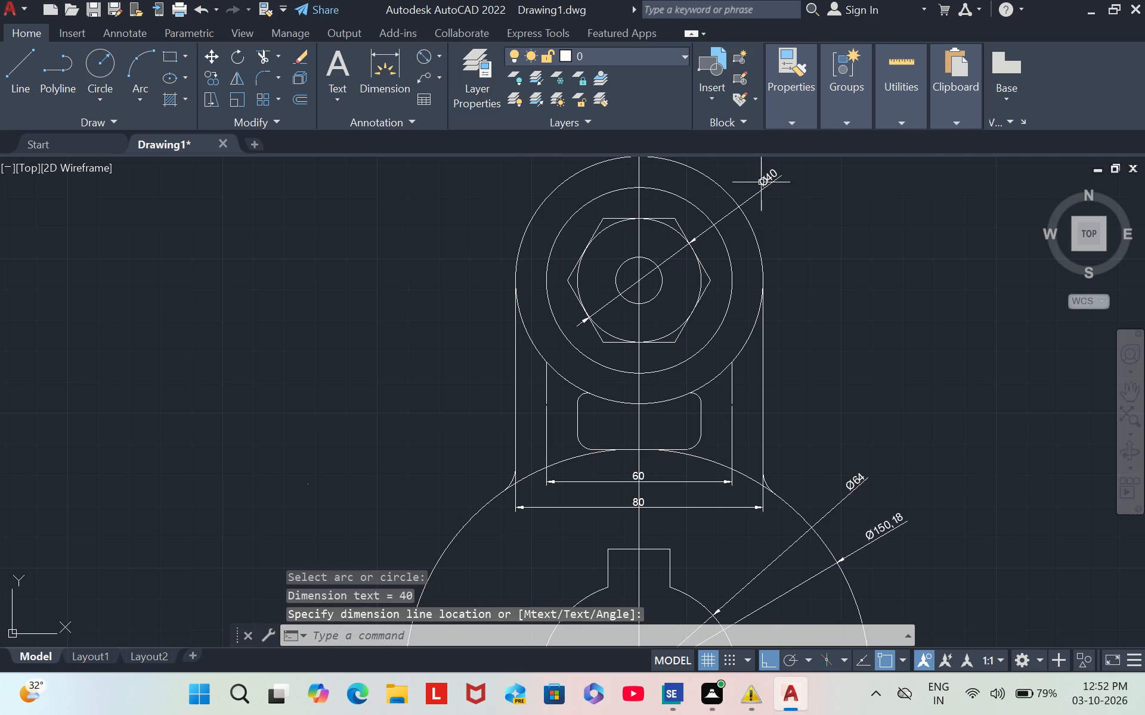
{"action": "left_click", "coordinate": [429, 57]}
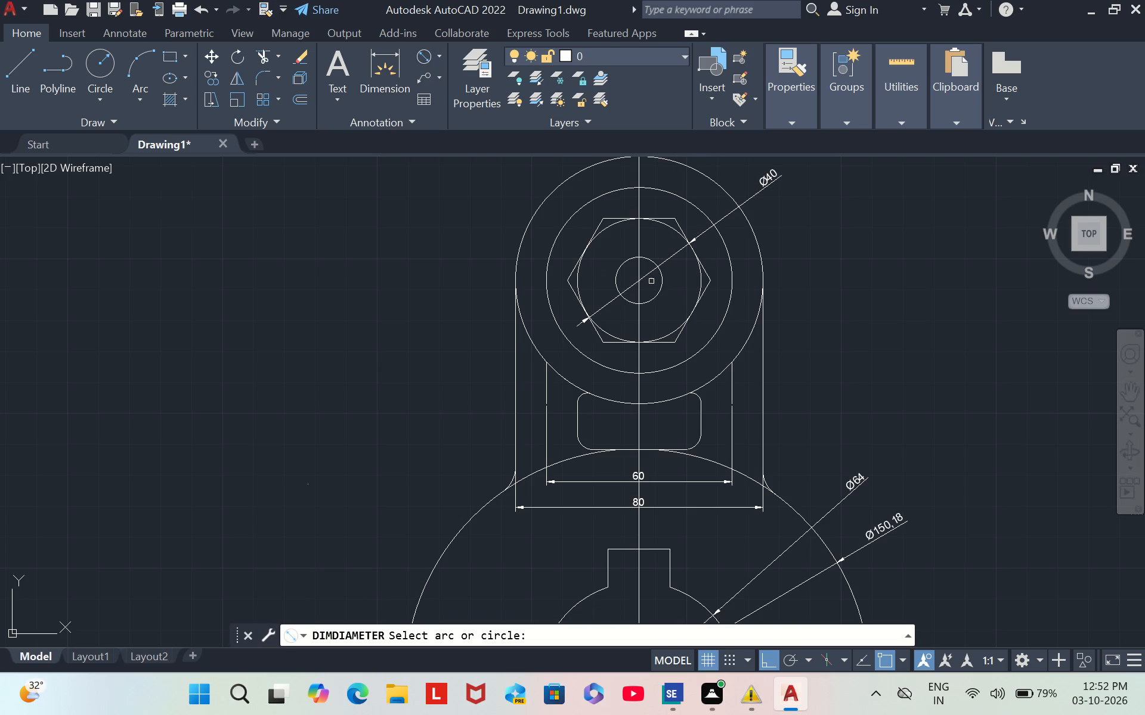
{"action": "left_click", "coordinate": [664, 276]}
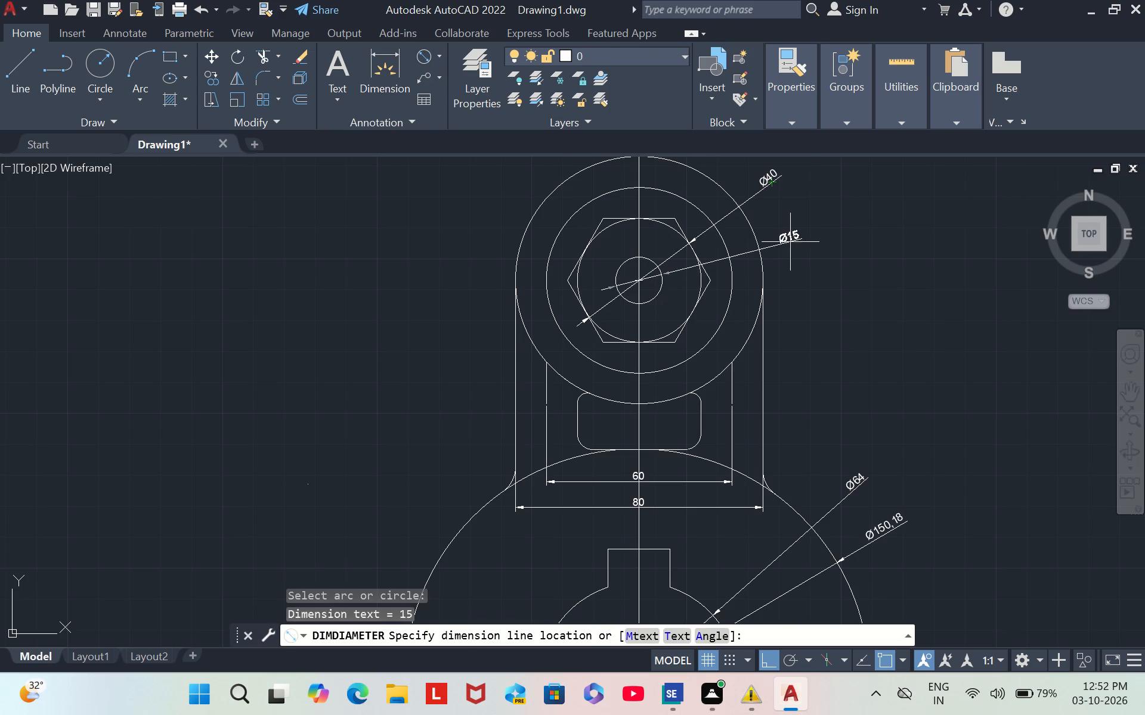
{"action": "left_click", "coordinate": [797, 215]}
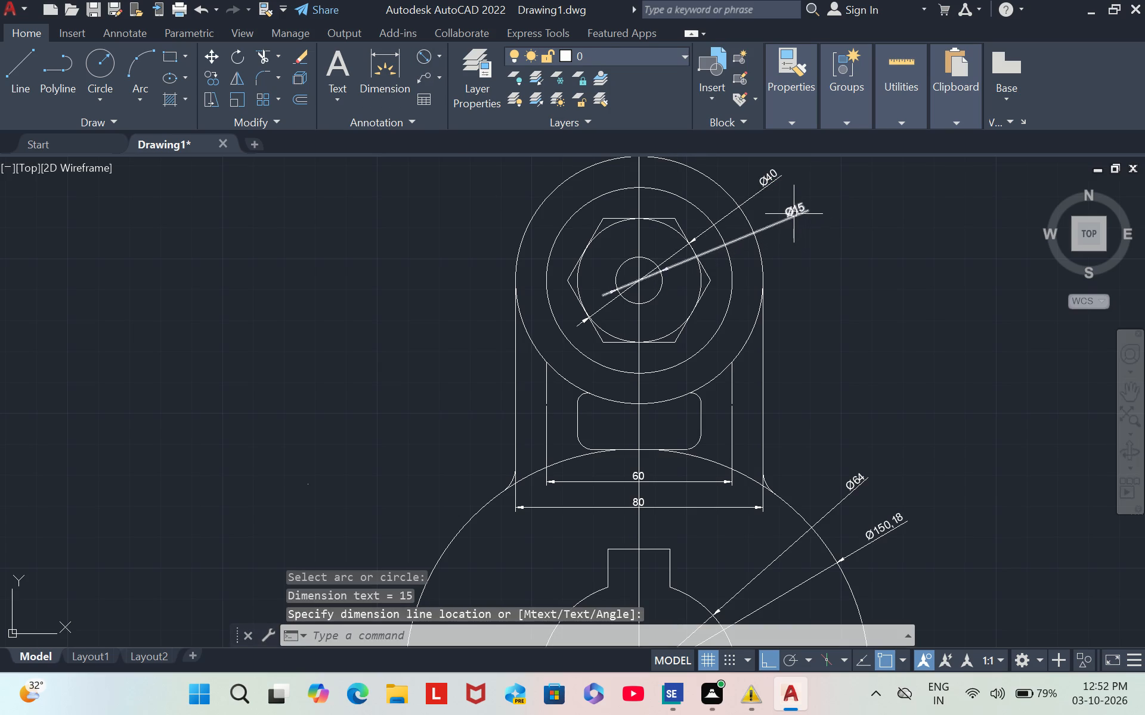
Add diameter dimensions to the two outer upper circles, with their texts outside, fanned out below the centre circle's dimension.
{"action": "left_click", "coordinate": [425, 57]}
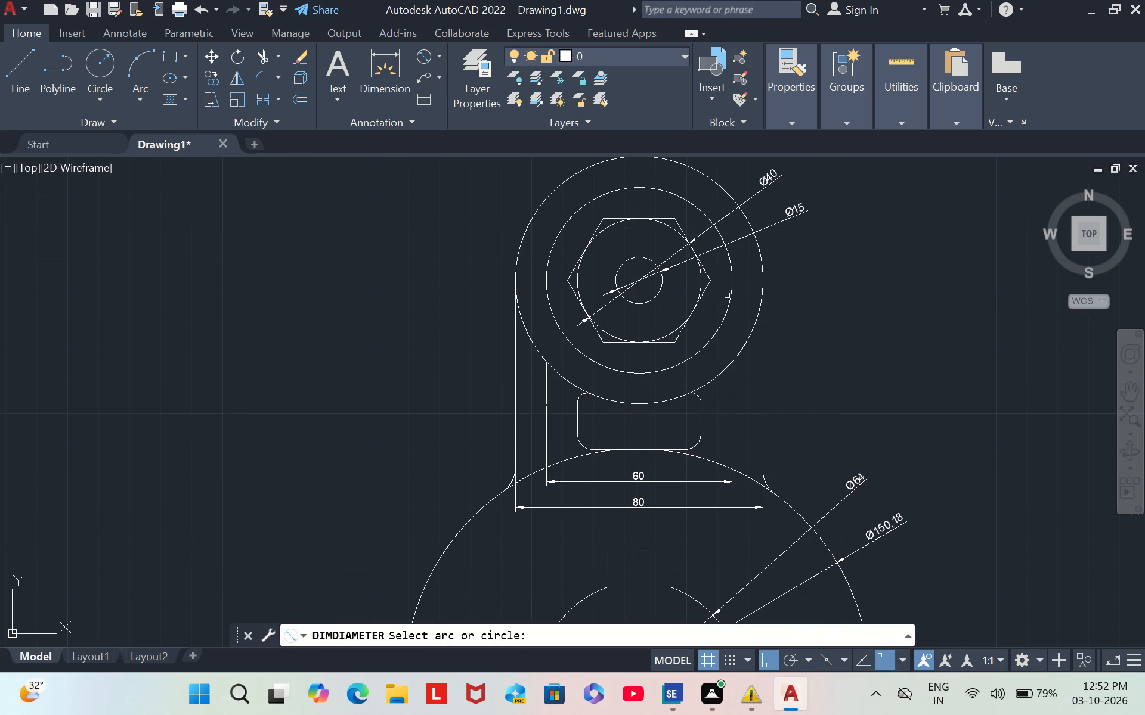
{"action": "left_click", "coordinate": [730, 296]}
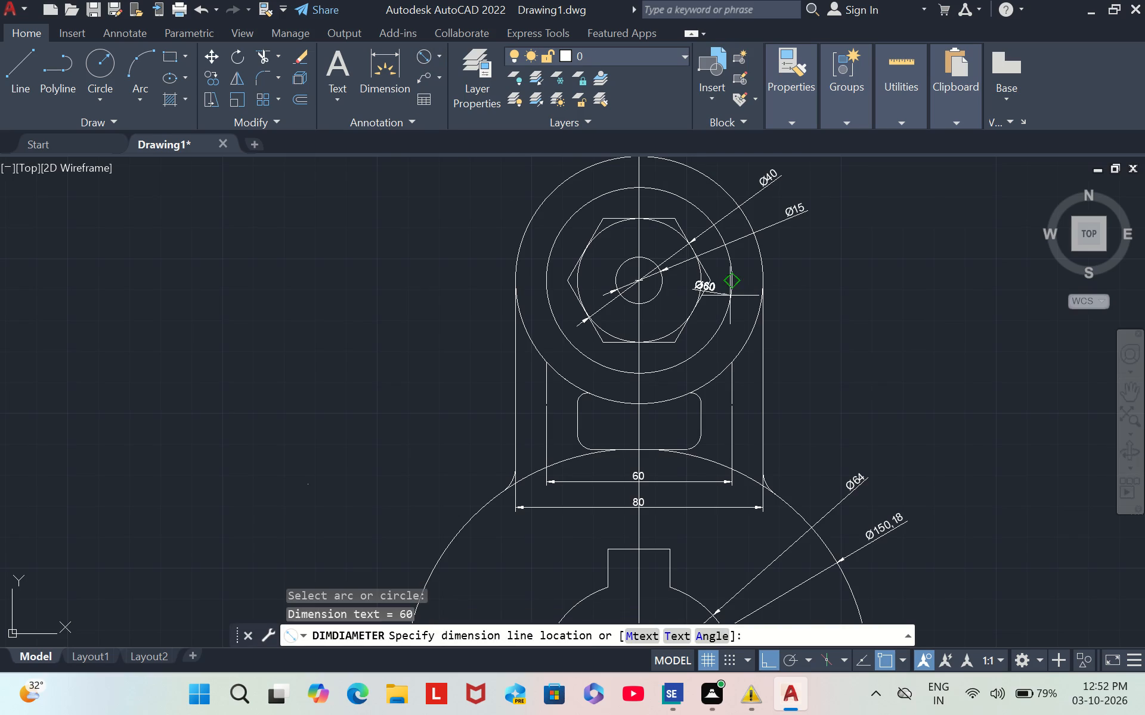
{"action": "left_click", "coordinate": [835, 231]}
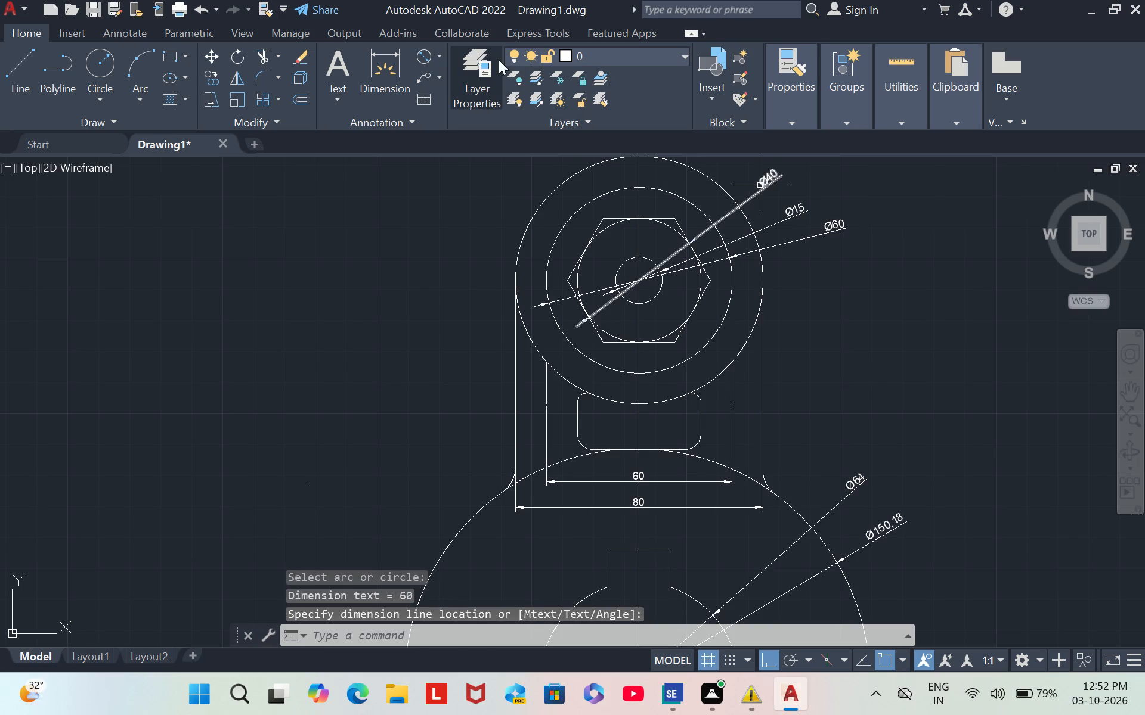
{"action": "left_click", "coordinate": [422, 49]}
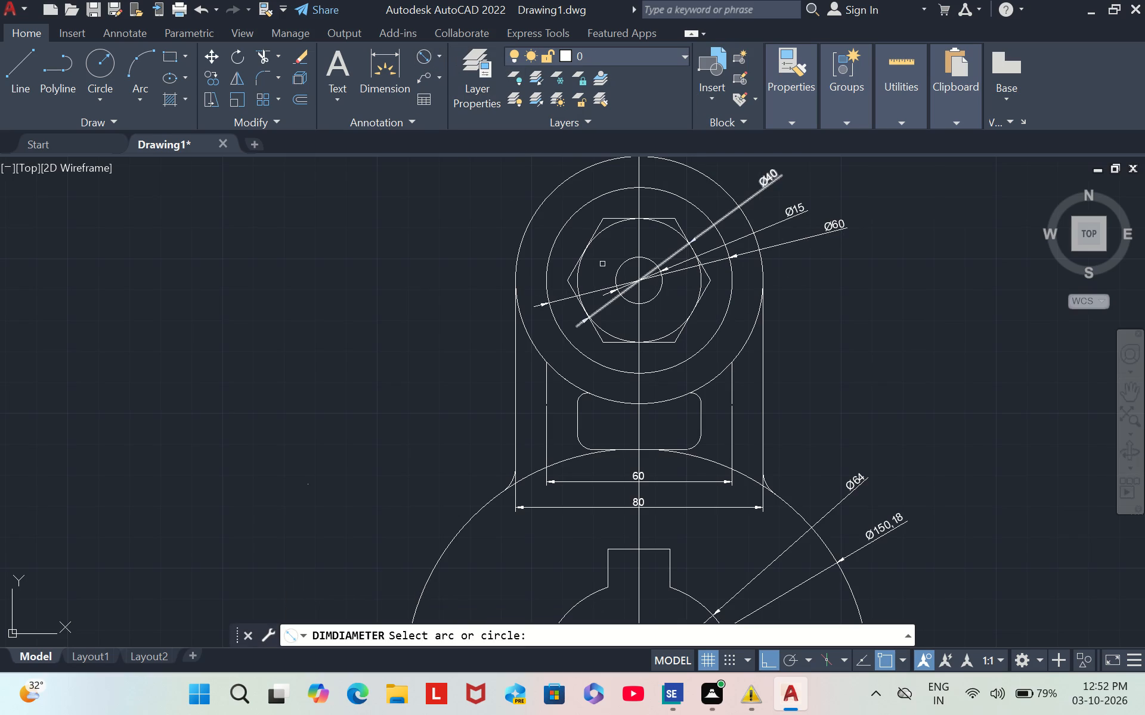
{"action": "left_click", "coordinate": [761, 260]}
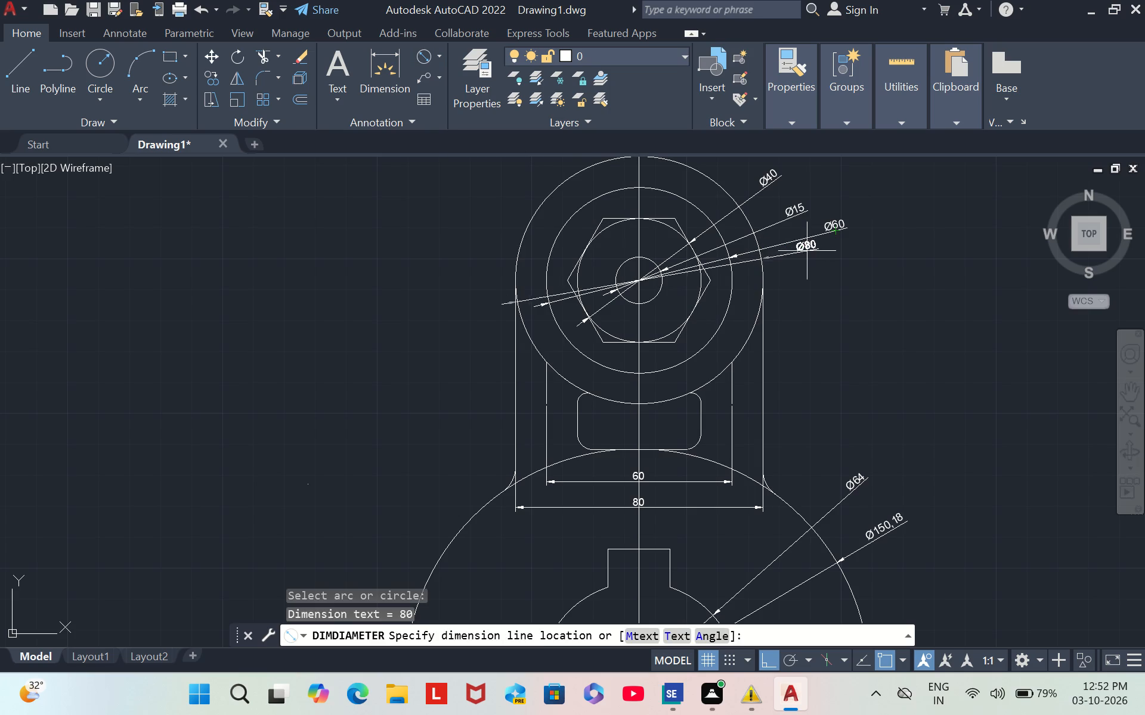
{"action": "left_click", "coordinate": [818, 266]}
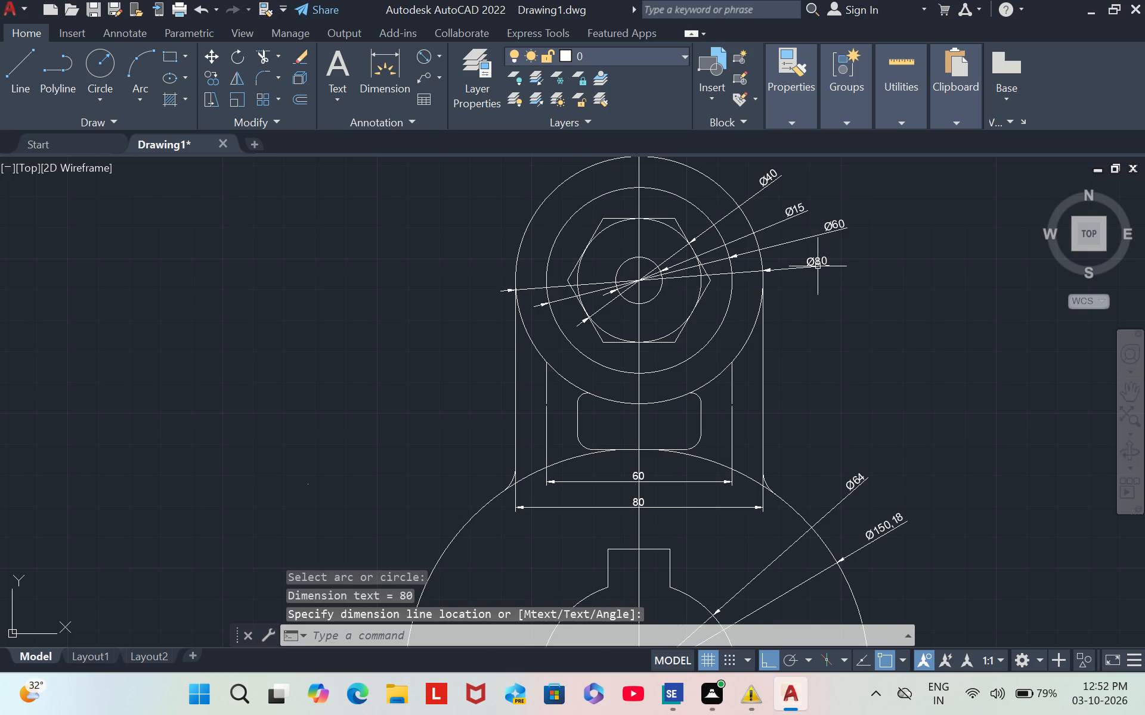
Examine the whole dimensioned part, centred in the view, and its lower circles, both overall and close up.
{"action": "scroll", "coordinate": [816, 267], "scroll_direction": "down", "scroll_amount": 1}
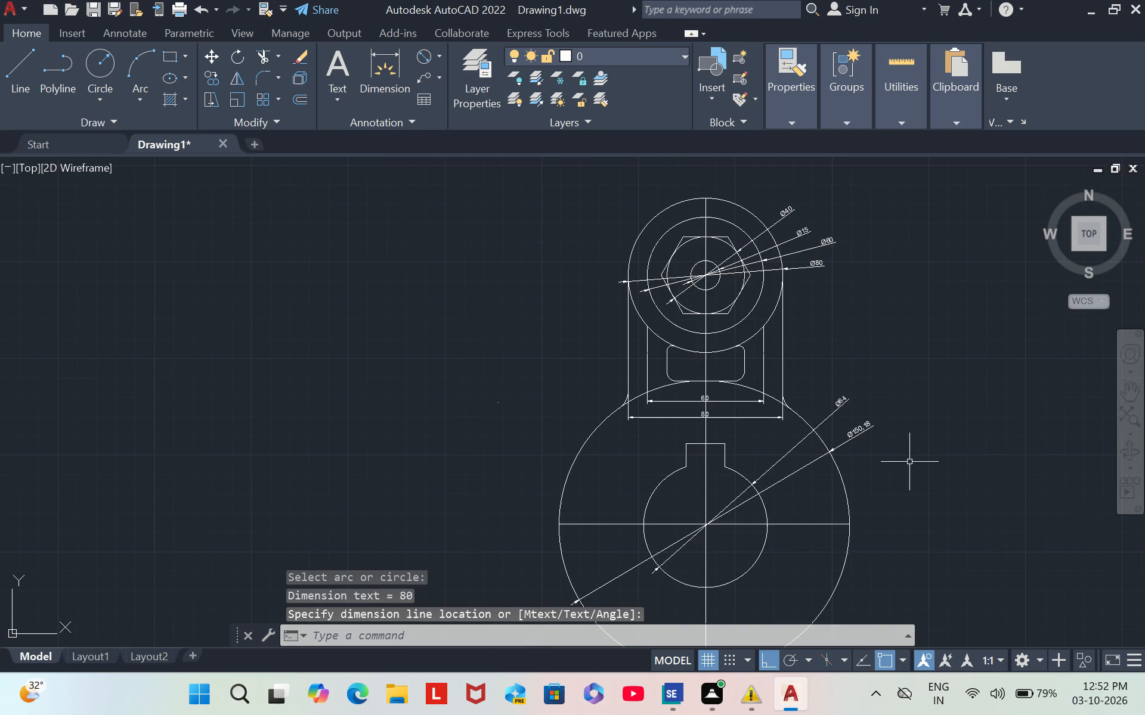
{"action": "scroll", "coordinate": [908, 566], "scroll_direction": "up", "scroll_amount": 1}
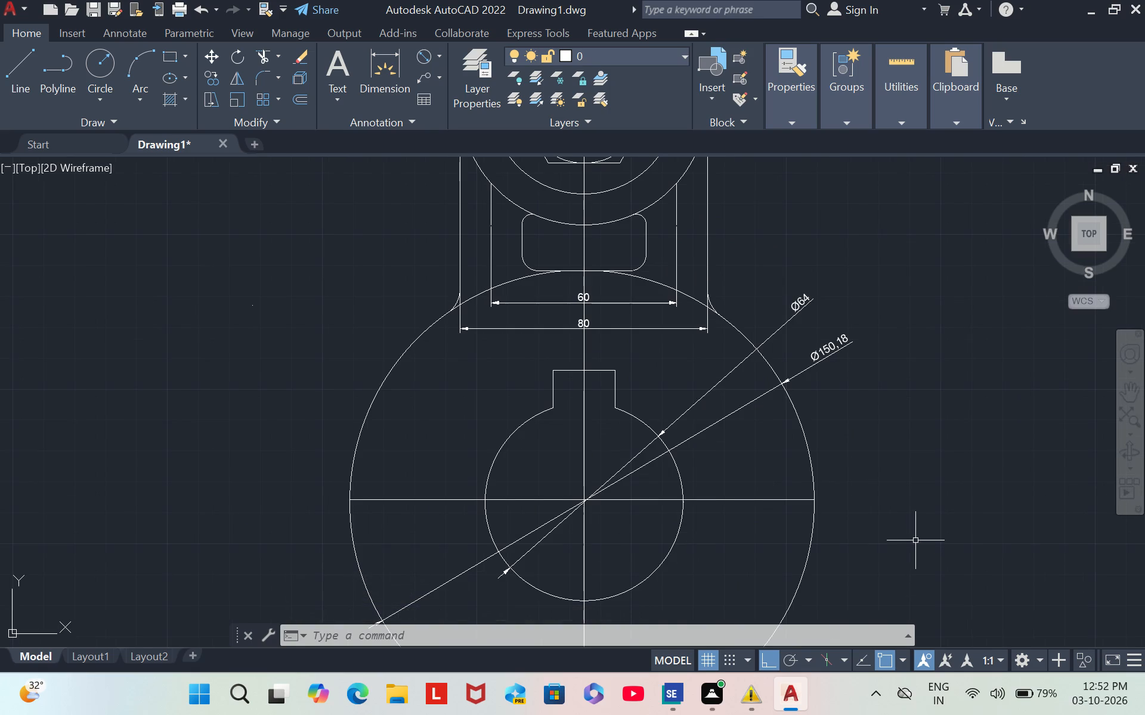
{"action": "scroll", "coordinate": [918, 538], "scroll_direction": "down", "scroll_amount": 2}
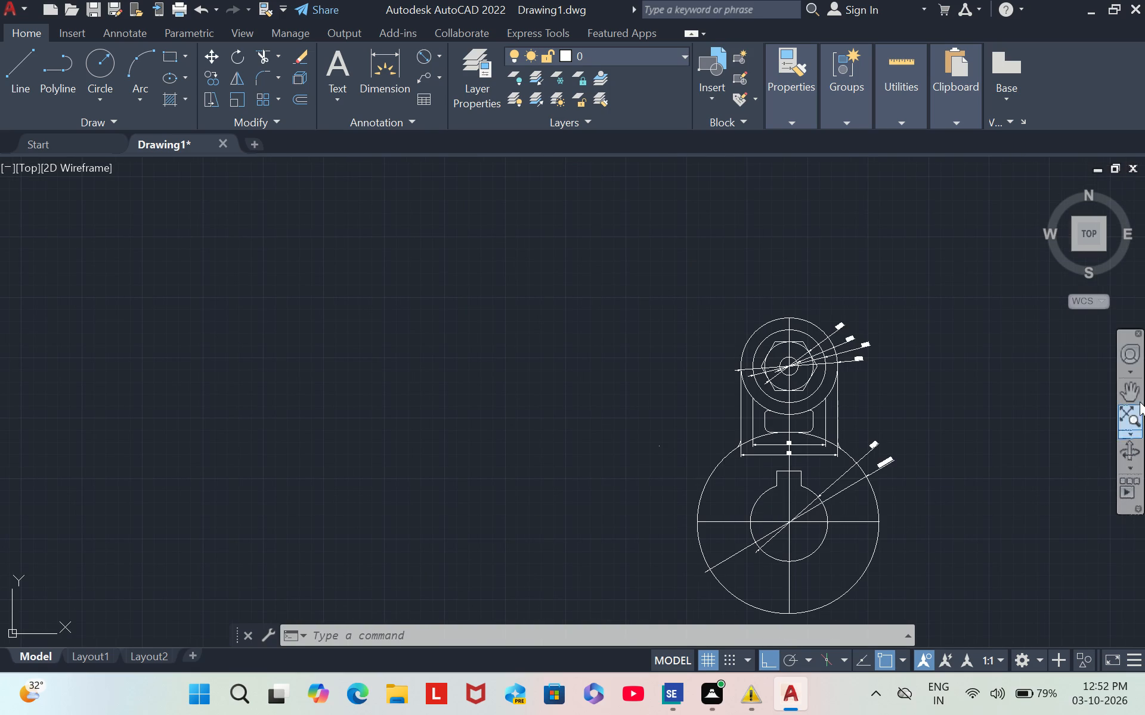
{"action": "left_click", "coordinate": [1137, 397]}
{"action": "left_click_drag", "start_coordinate": [865, 415], "coordinate": [865, 398]}
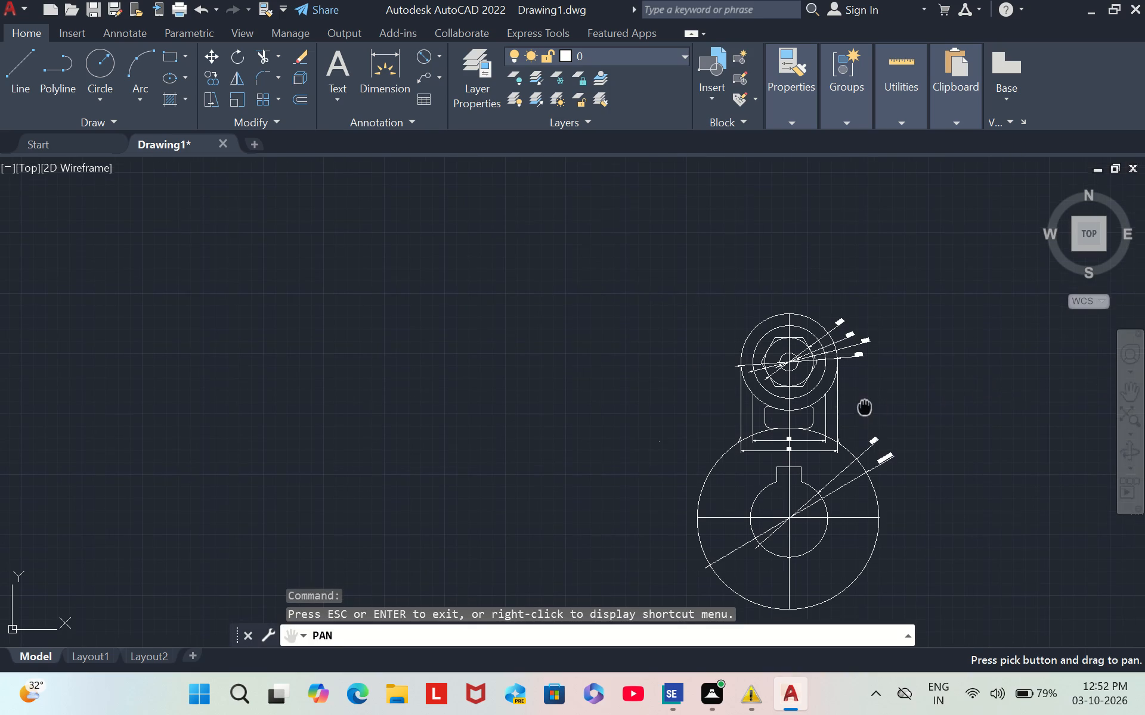
{"action": "left_click_drag", "start_coordinate": [865, 398], "coordinate": [679, 300]}
{"action": "left_click", "coordinate": [679, 300]}
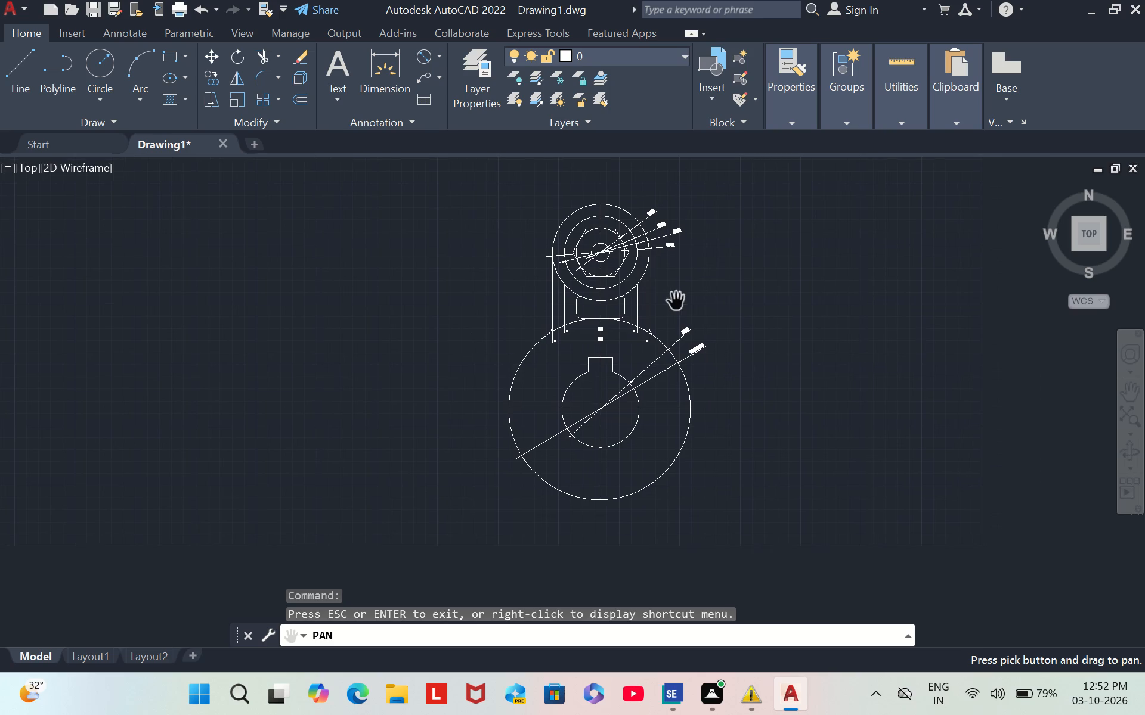
{"action": "key", "text": "Escape"}
{"action": "key", "text": "Escape"}
{"action": "key", "text": "Escape"}
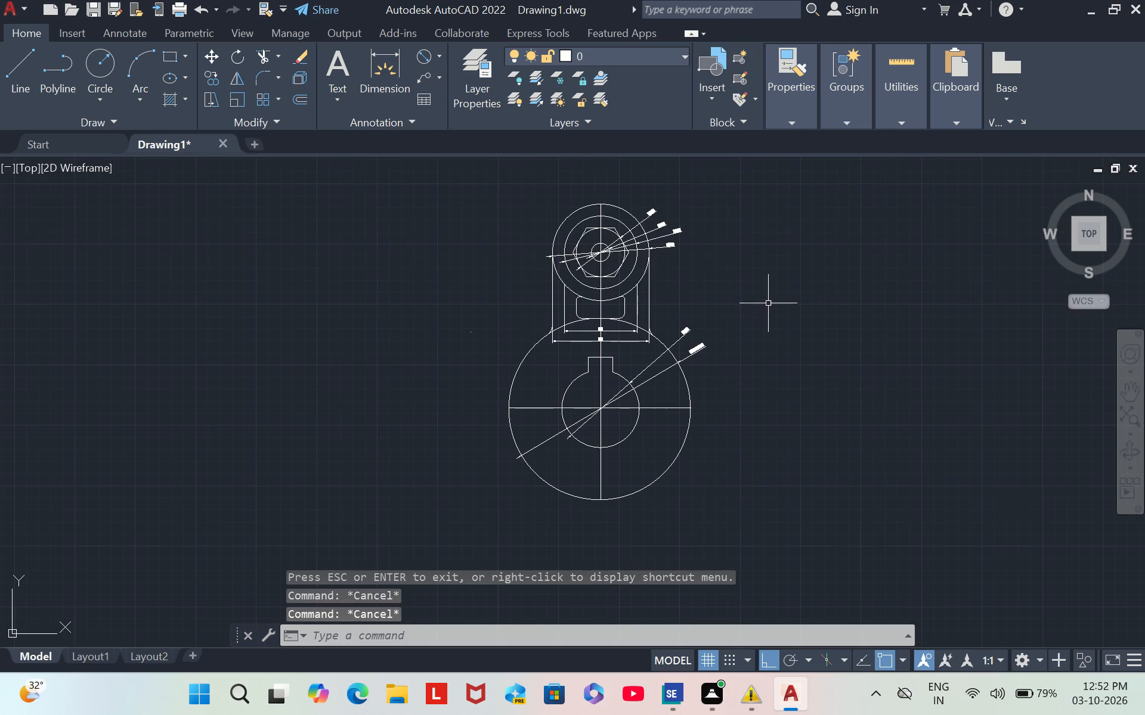
{"action": "scroll", "coordinate": [774, 290], "scroll_direction": "up", "scroll_amount": 1}
{"action": "key", "text": "Escape"}
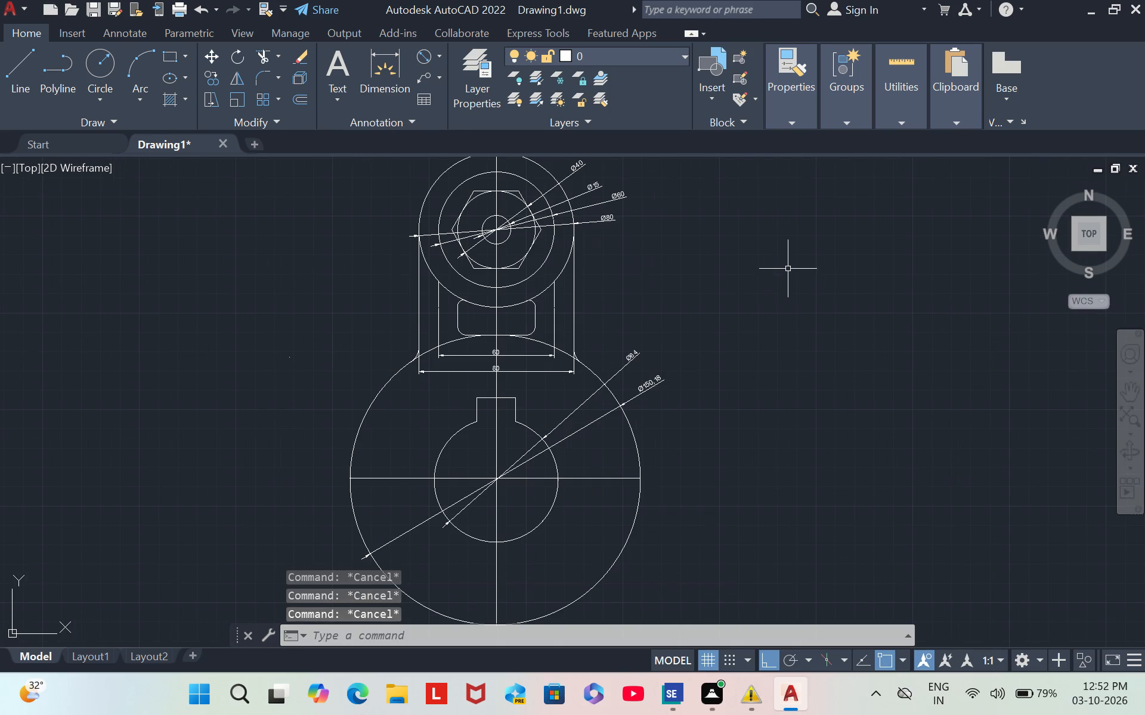
{"action": "scroll", "coordinate": [788, 268], "scroll_direction": "down", "scroll_amount": 1}
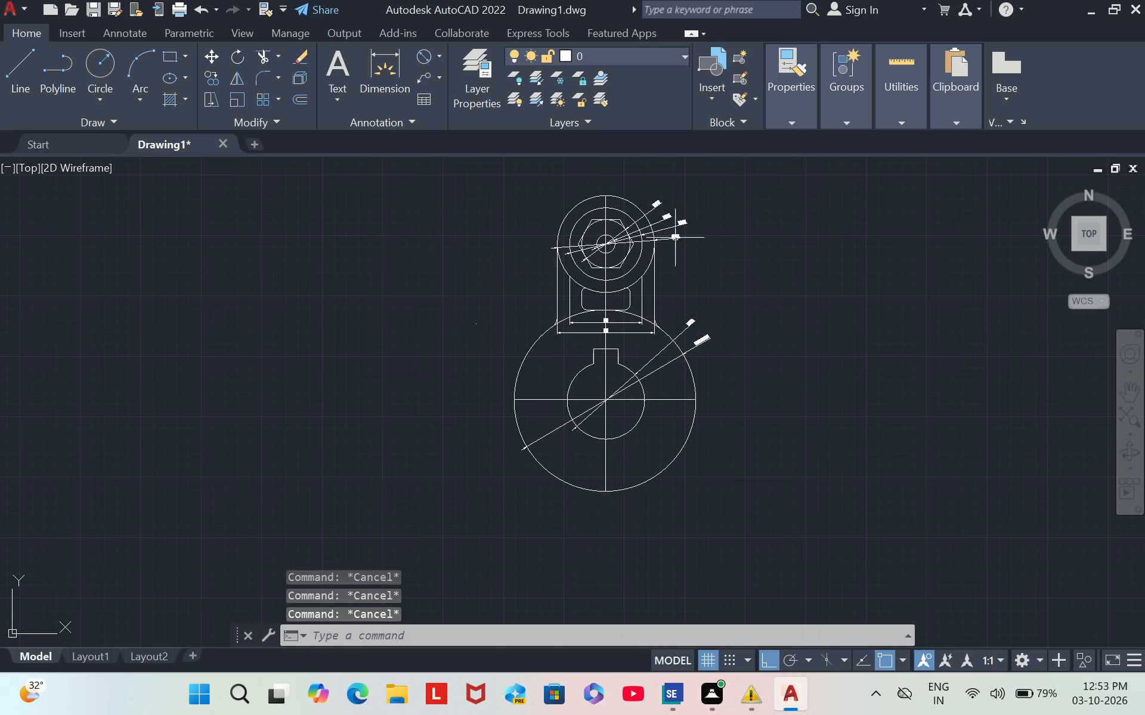
Examine the hexagon and upper concentric circles with their four diameter dimensions close up, and the whole part.
{"action": "scroll", "coordinate": [577, 184], "scroll_direction": "up", "scroll_amount": 2}
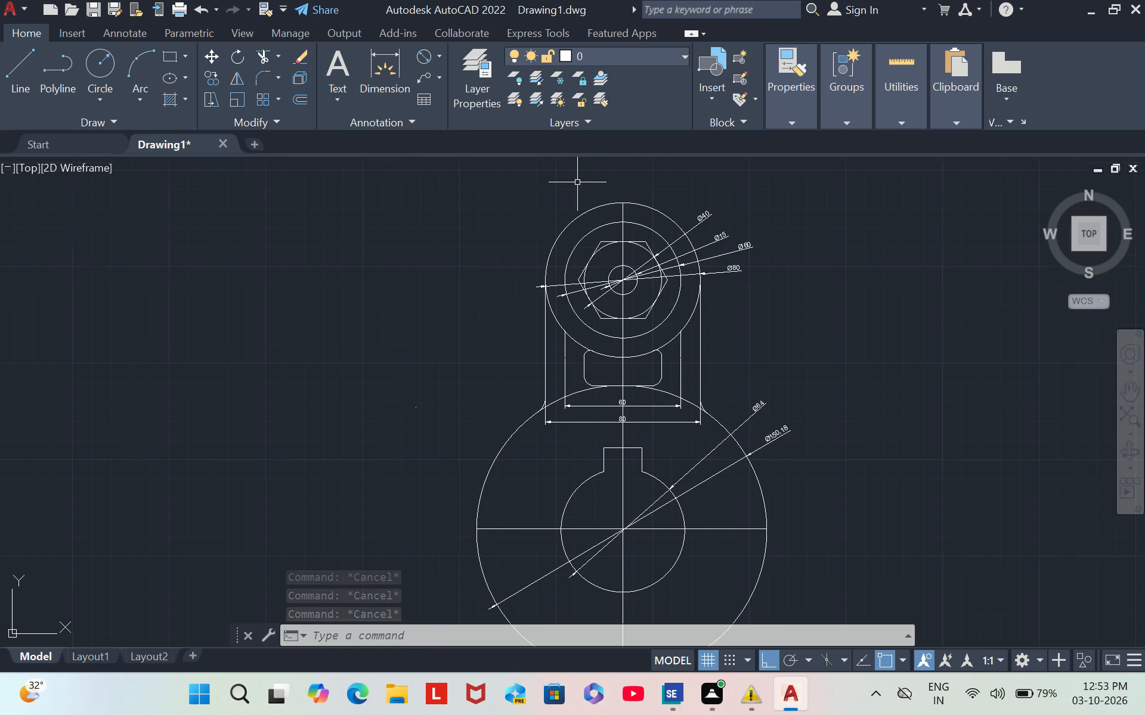
{"action": "key", "text": "Escape"}
{"action": "scroll", "coordinate": [577, 180], "scroll_direction": "up", "scroll_amount": 2}
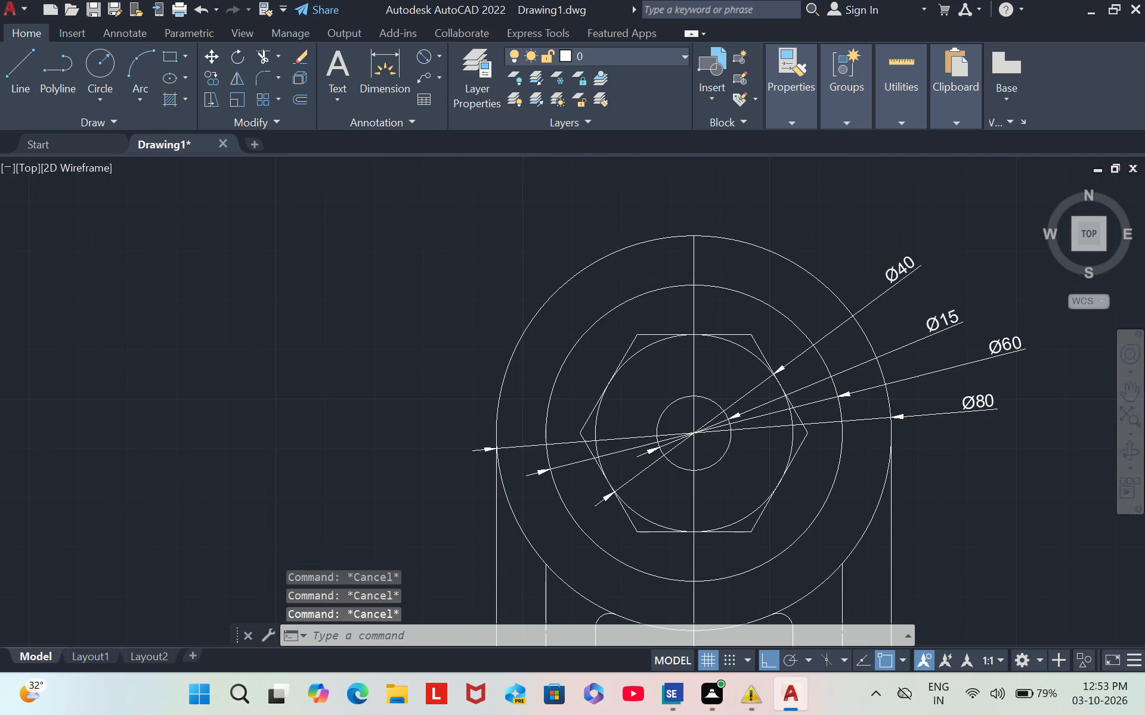
{"action": "scroll", "coordinate": [578, 175], "scroll_direction": "down", "scroll_amount": 3}
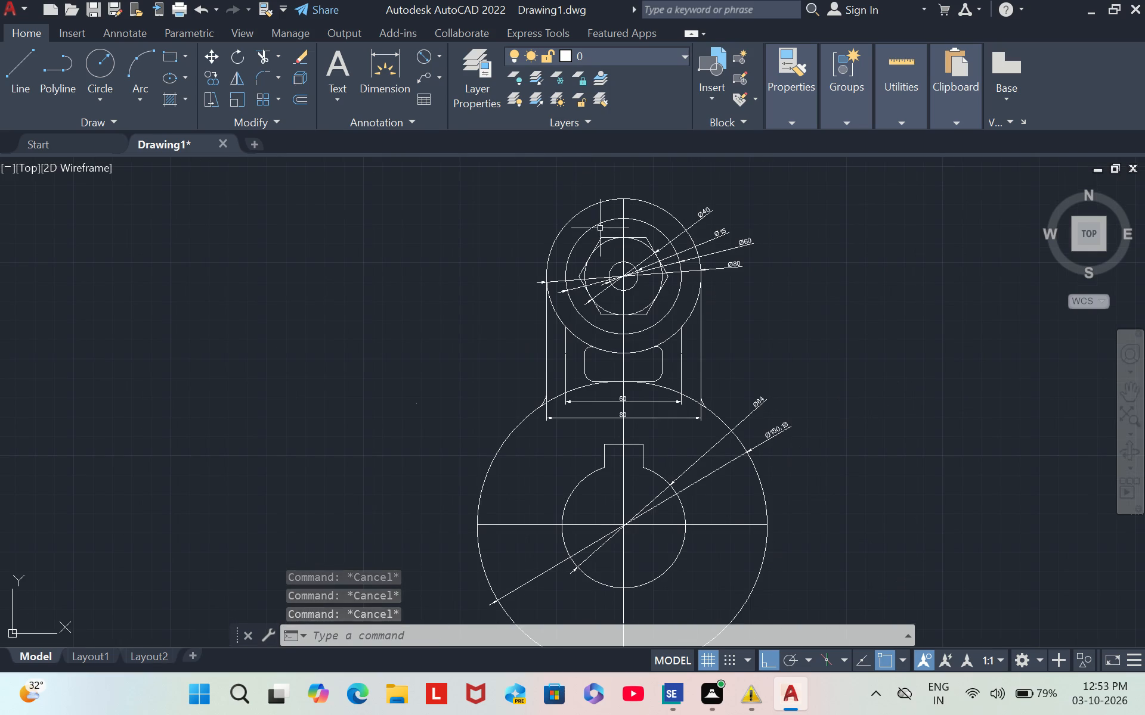
{"action": "scroll", "coordinate": [620, 219], "scroll_direction": "up", "scroll_amount": 2}
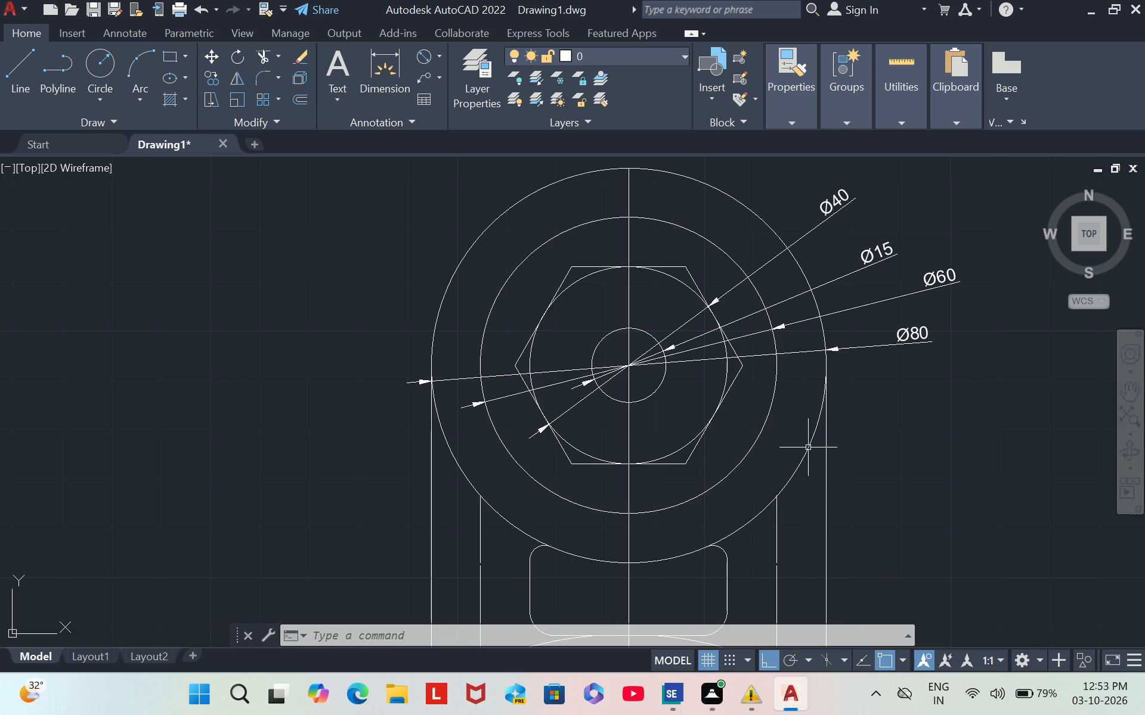
{"action": "scroll", "coordinate": [812, 446], "scroll_direction": "down", "scroll_amount": 4}
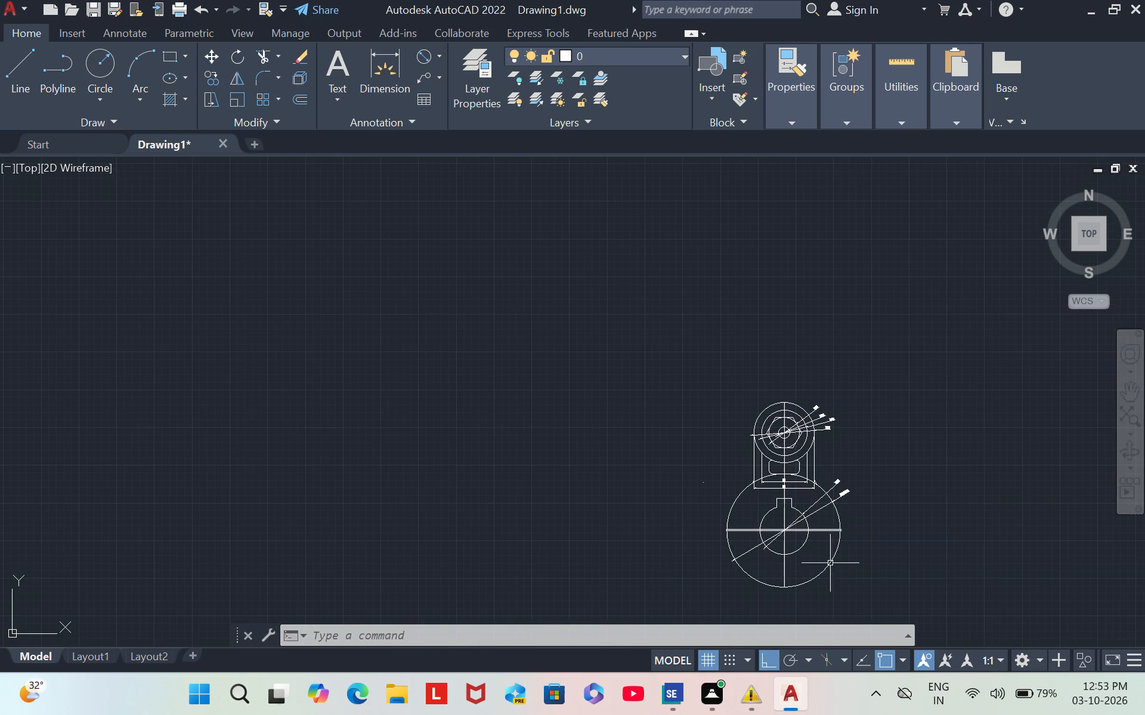
{"action": "scroll", "coordinate": [806, 615], "scroll_direction": "up", "scroll_amount": 1}
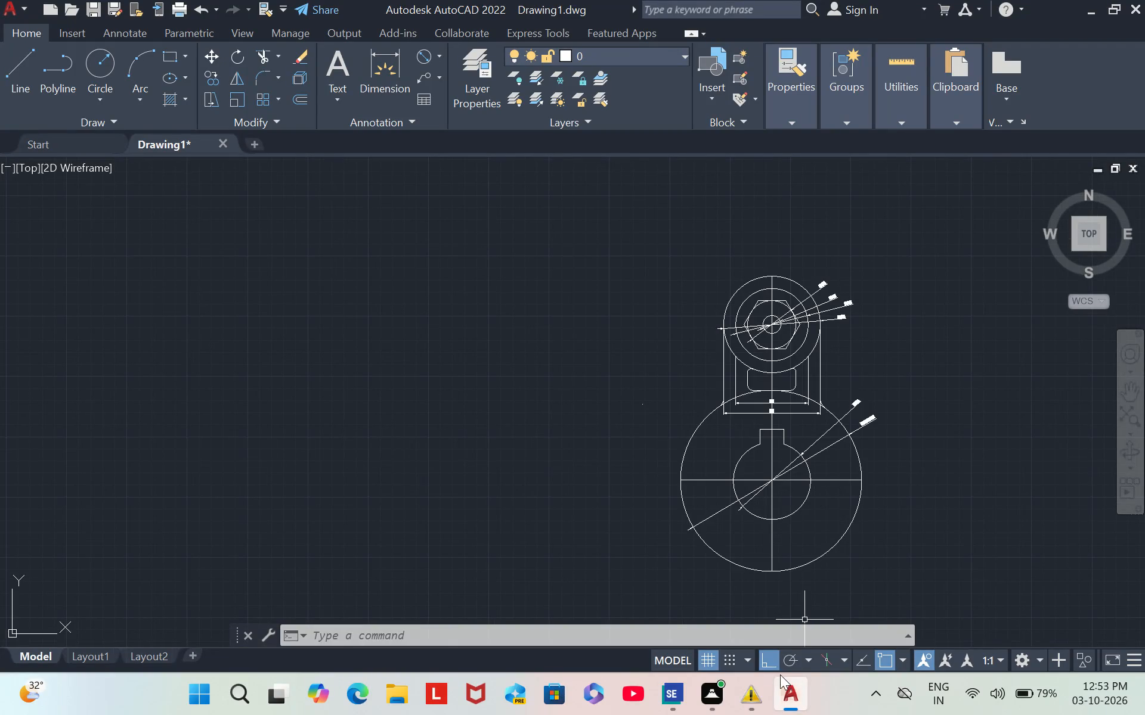
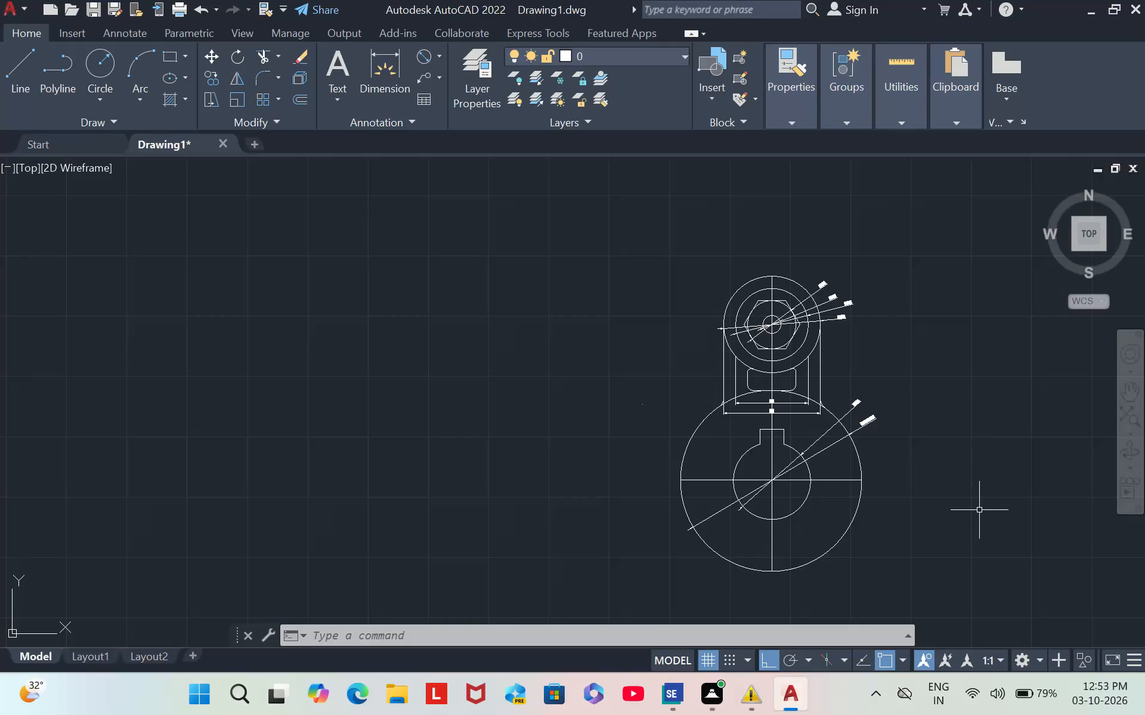
Delete the large outer circle around the lower keyed circle.
{"action": "scroll", "coordinate": [979, 510], "scroll_direction": "up", "scroll_amount": 1}
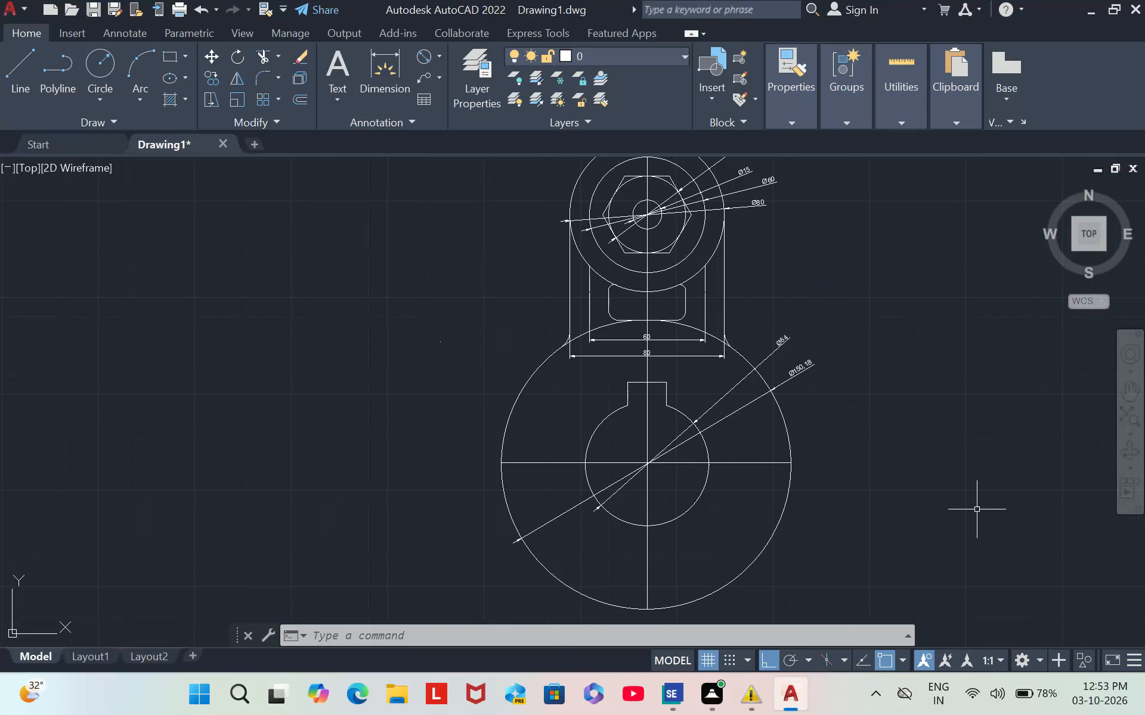
{"action": "scroll", "coordinate": [974, 506], "scroll_direction": "up", "scroll_amount": 2}
{"action": "scroll", "coordinate": [974, 506], "scroll_direction": "down", "scroll_amount": 1}
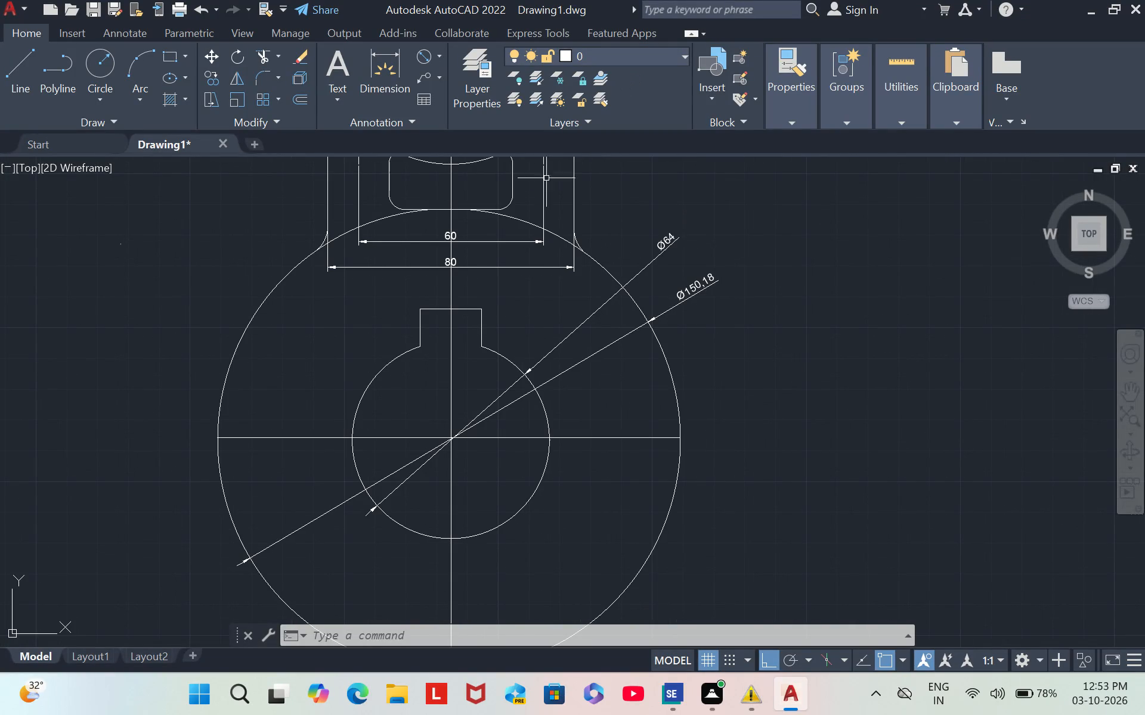
{"action": "left_click", "coordinate": [603, 264]}
{"action": "key", "text": "Delete"}
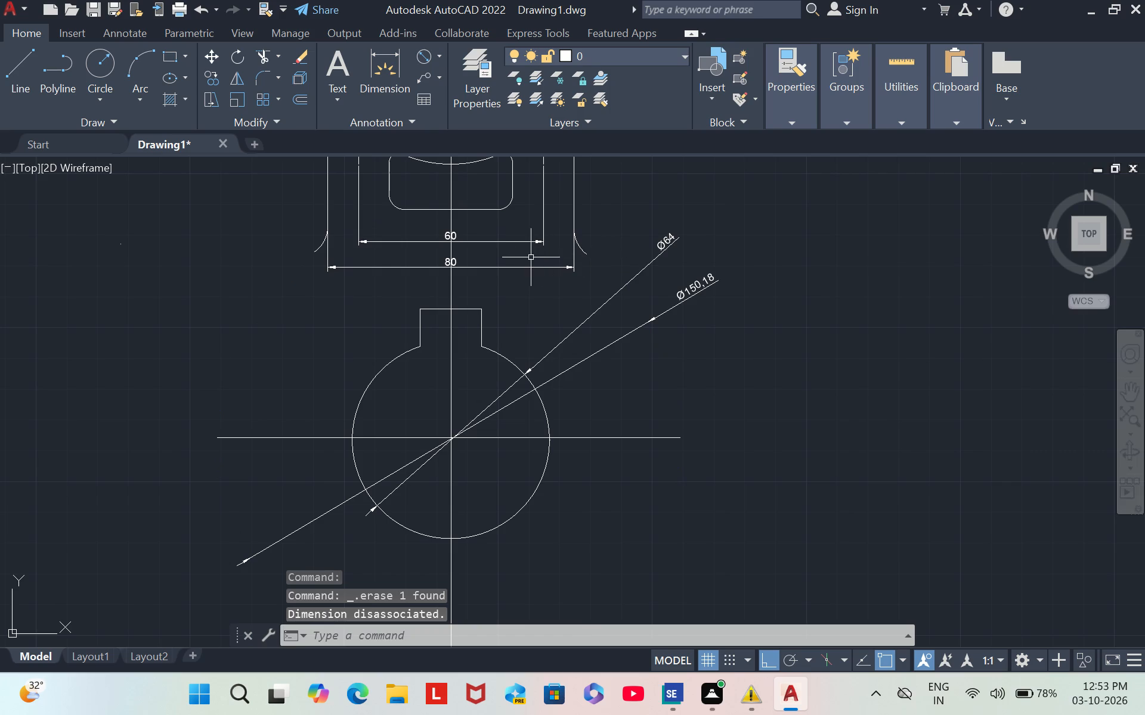
Delete the 80 width dimension and the Ø150.18 diameter dimension of the lower part.
{"action": "left_click", "coordinate": [518, 271]}
{"action": "scroll", "coordinate": [518, 271], "scroll_direction": "down", "scroll_amount": 1}
{"action": "left_click", "coordinate": [518, 271]}
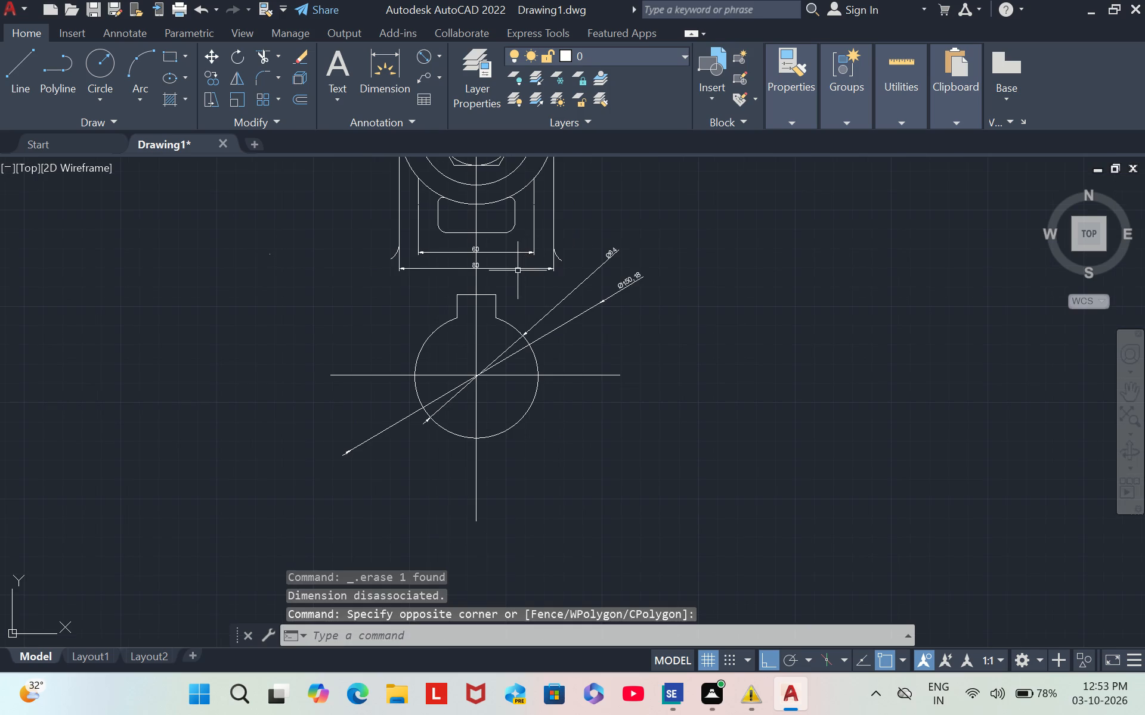
{"action": "left_click", "coordinate": [518, 271]}
{"action": "key", "text": "Delete"}
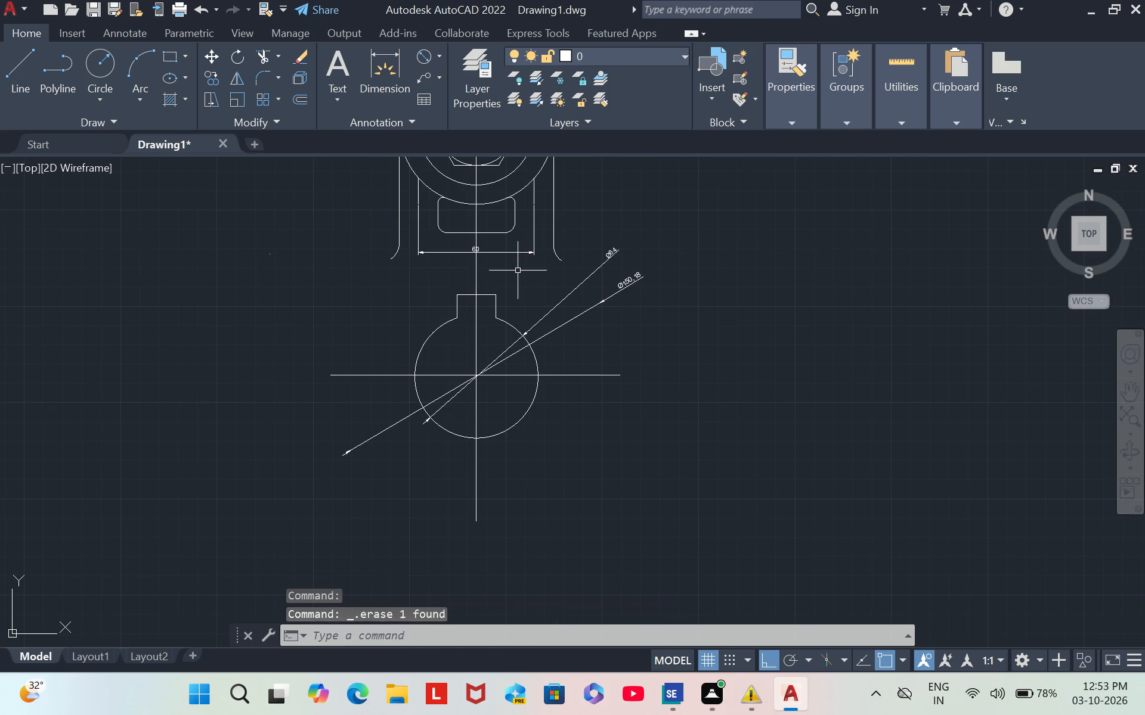
{"action": "left_click", "coordinate": [568, 324]}
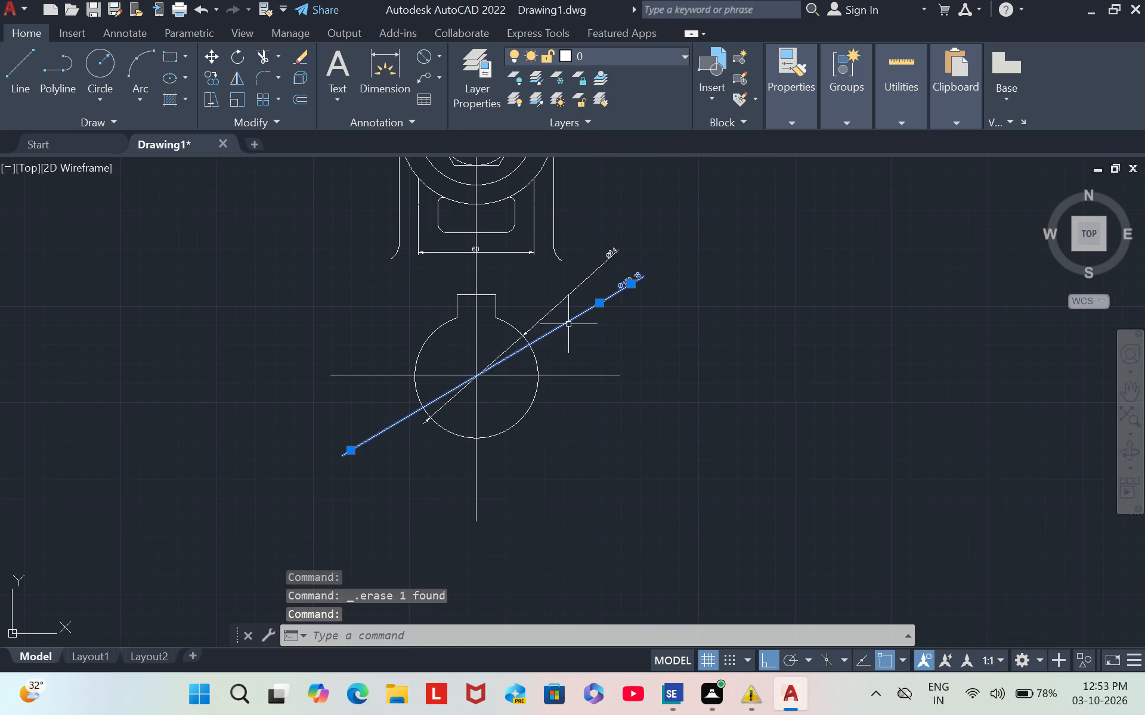
{"action": "key", "text": "Delete"}
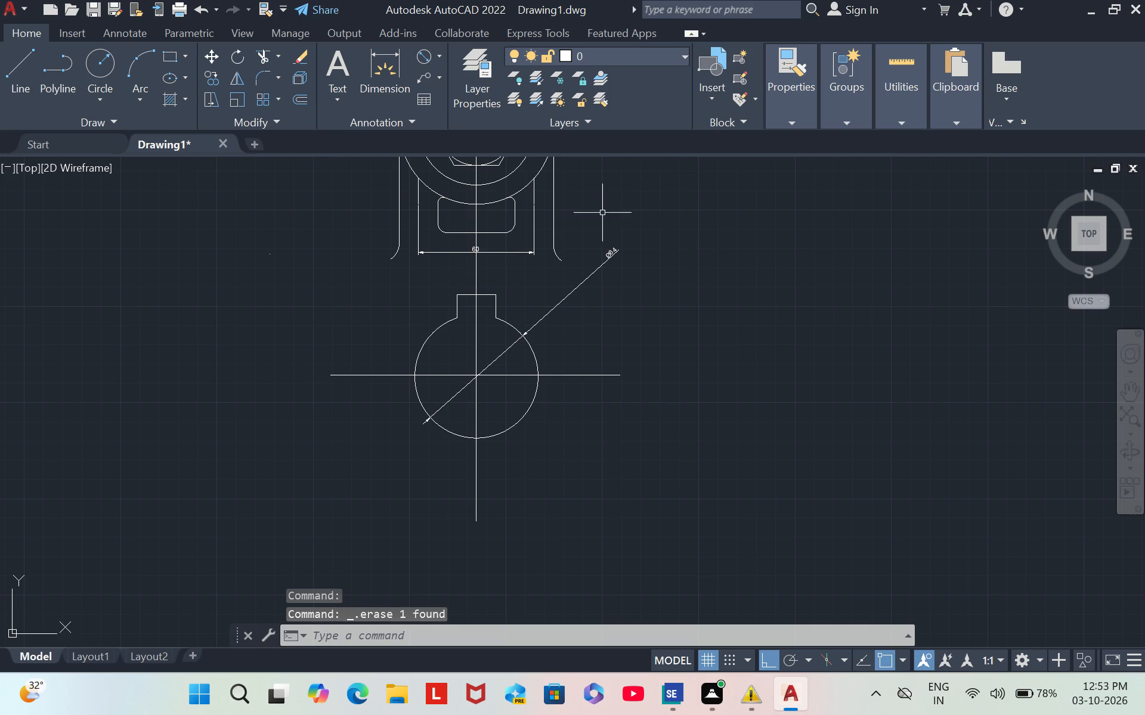
Delete the two fillet arcs at the lower ends of the outer vertical side lines.
{"action": "left_click", "coordinate": [559, 253]}
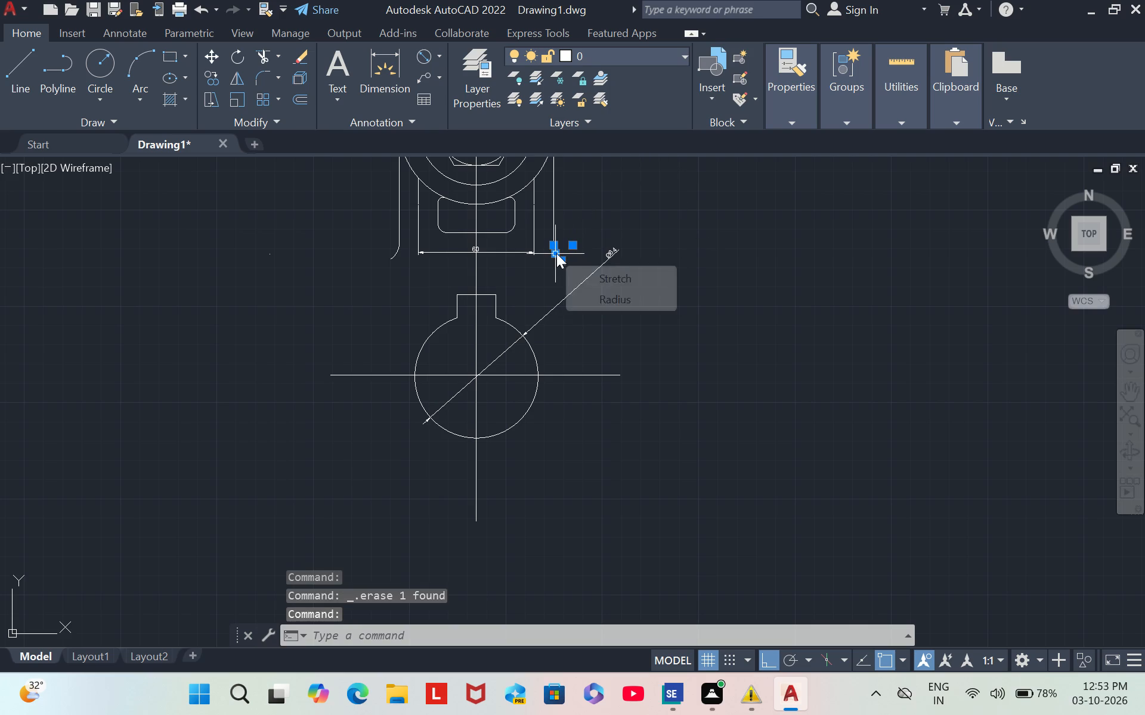
{"action": "key", "text": "Escape"}
{"action": "key", "text": "Delete"}
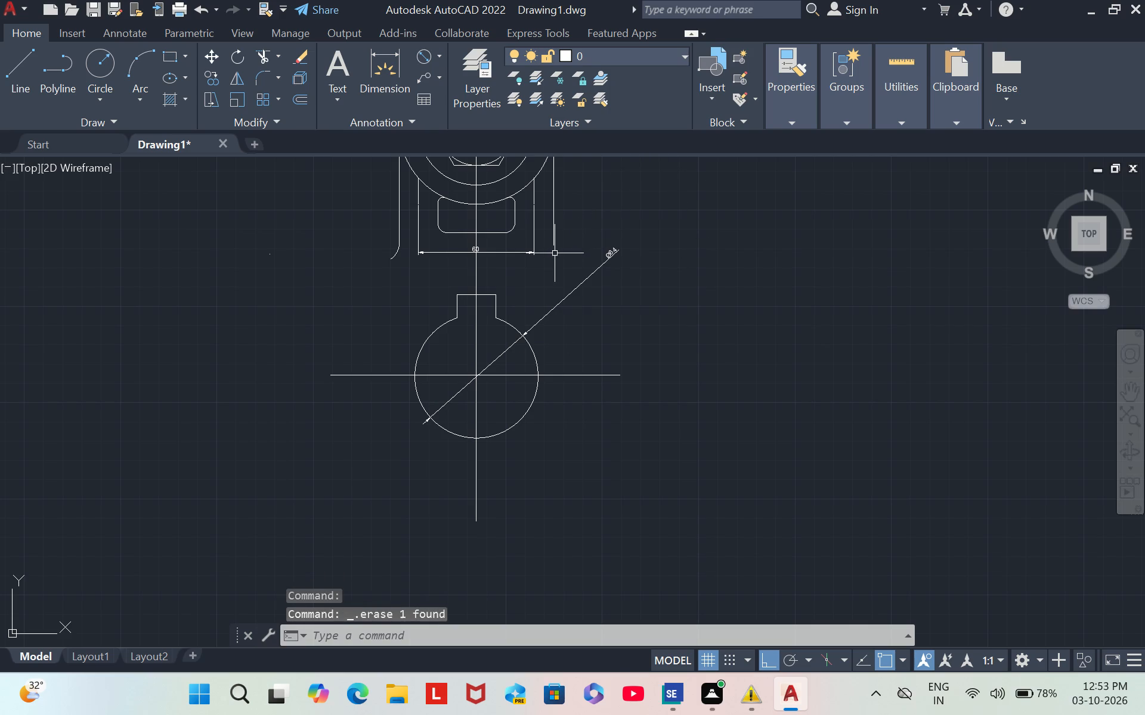
{"action": "left_click", "coordinate": [394, 255]}
{"action": "key", "text": "Delete"}
{"action": "key", "text": "Escape"}
{"action": "key", "text": "Delete"}
Delete the bottom edge of the filleted block and its two lower corner fillets.
{"action": "left_click", "coordinate": [459, 233]}
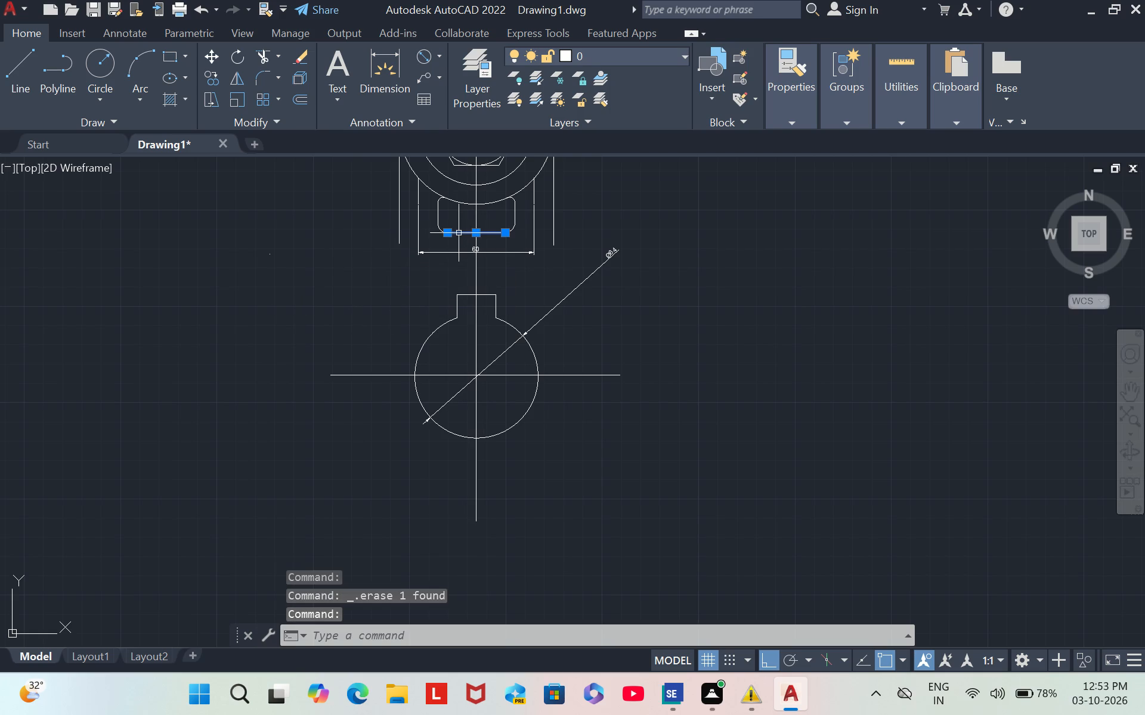
{"action": "key", "text": "Delete"}
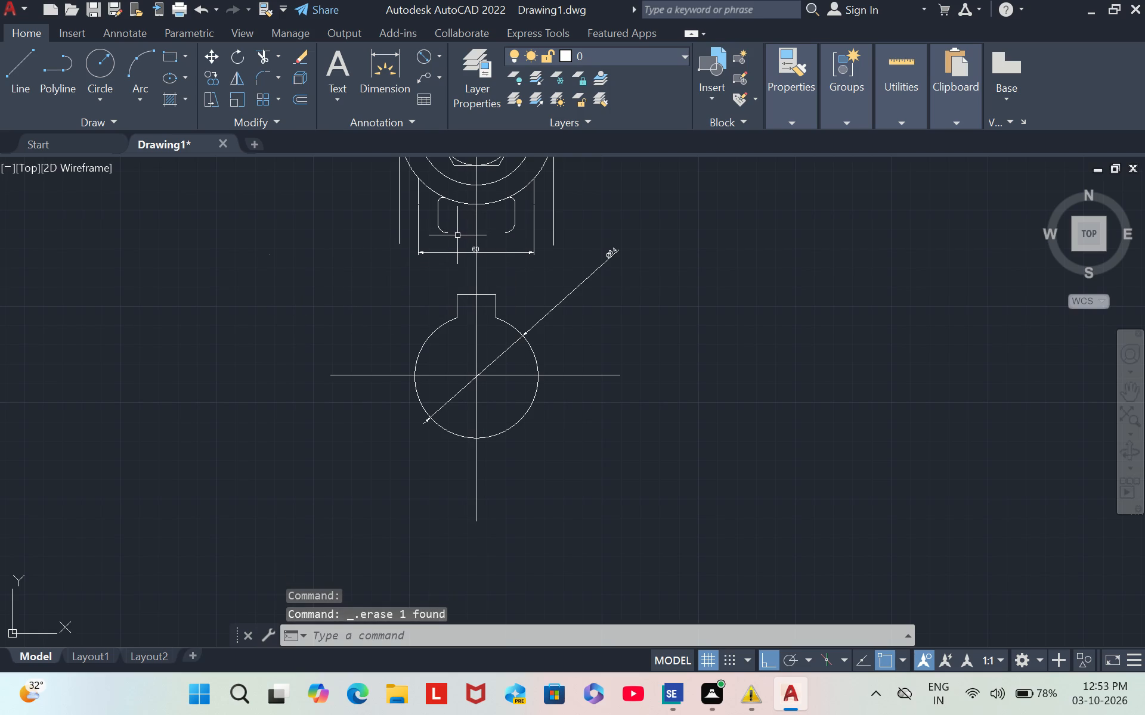
{"action": "left_click", "coordinate": [509, 232]}
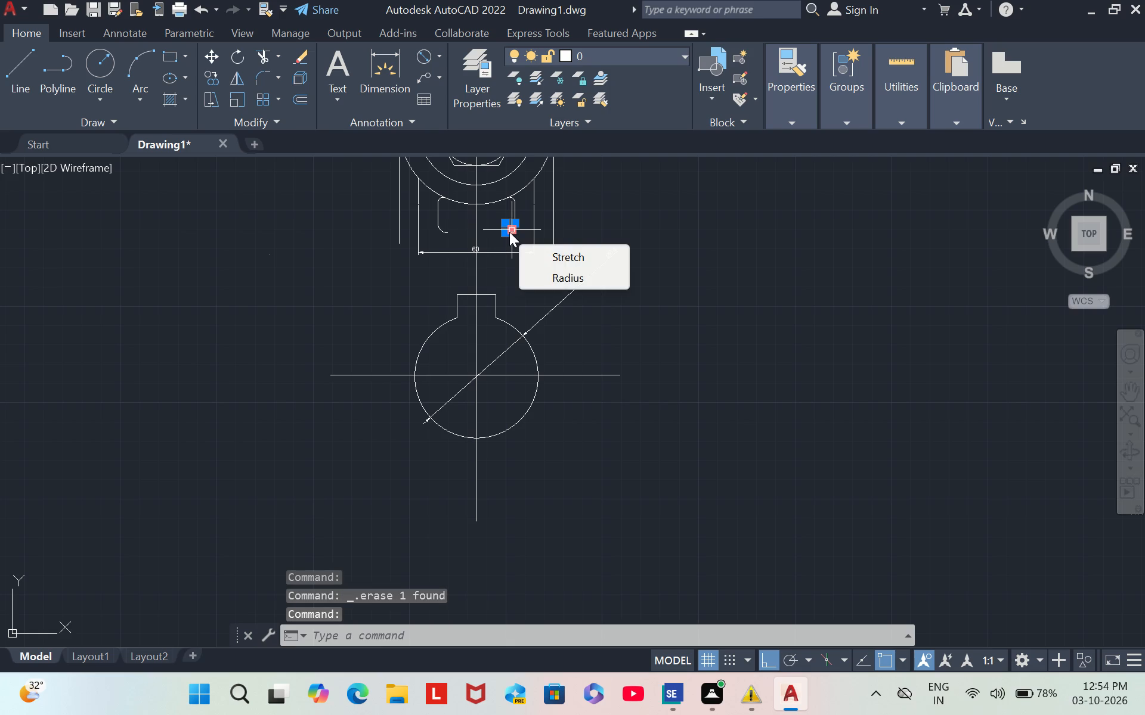
{"action": "key", "text": "Delete"}
{"action": "key", "text": "Delete"}
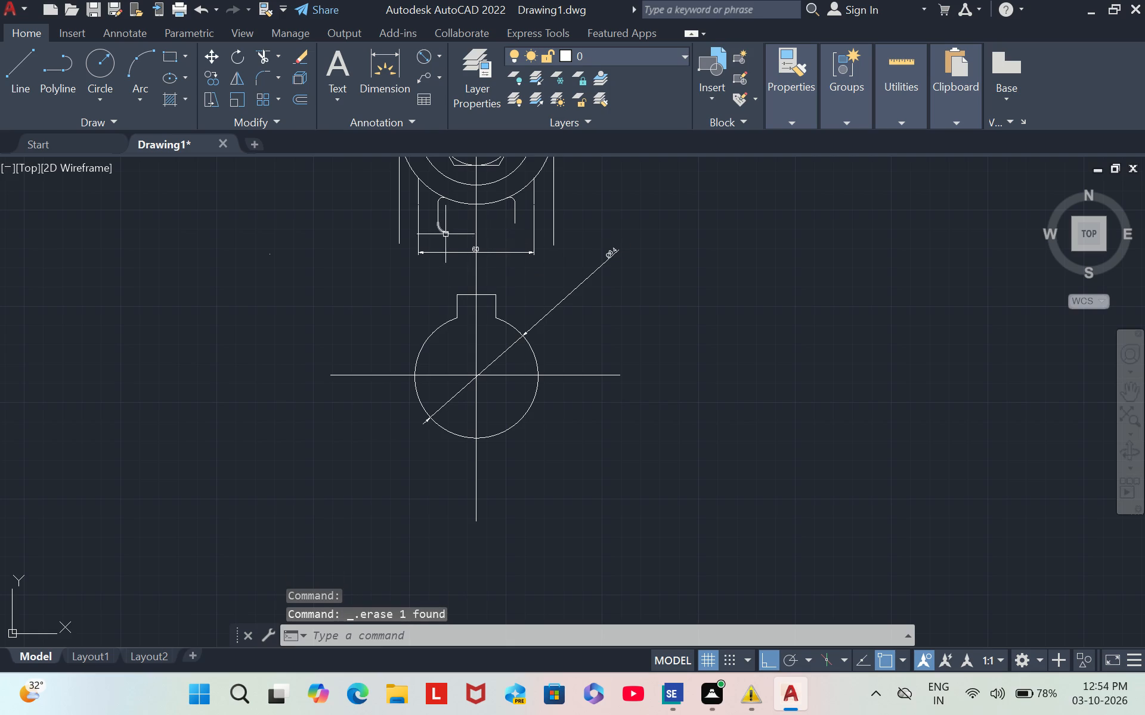
{"action": "left_click", "coordinate": [445, 234]}
{"action": "key", "text": "Delete"}
{"action": "key", "text": "Delete"}
{"action": "key", "text": "Delete"}
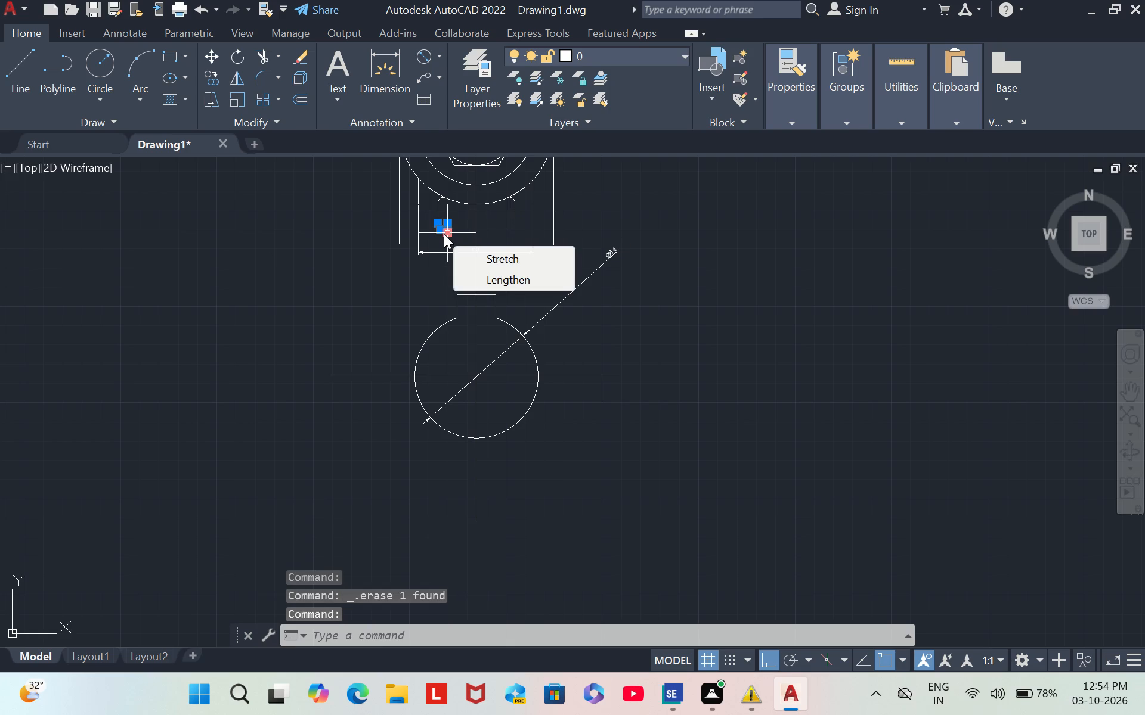
{"action": "key", "text": "Escape"}
{"action": "key", "text": "Delete"}
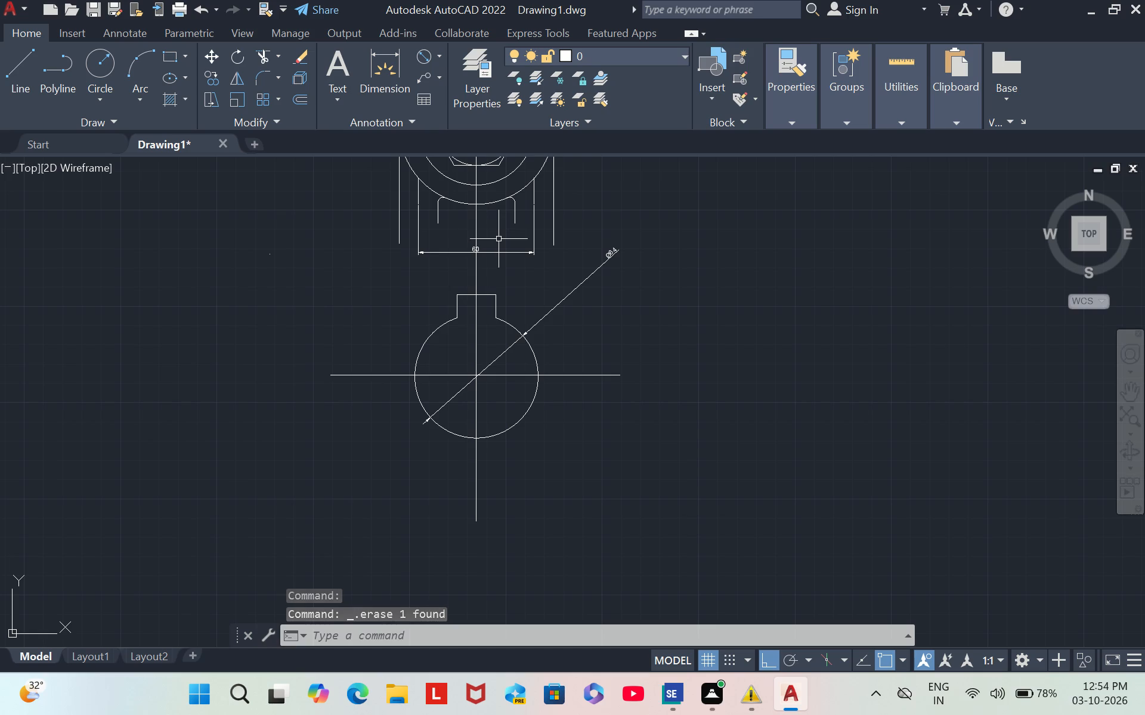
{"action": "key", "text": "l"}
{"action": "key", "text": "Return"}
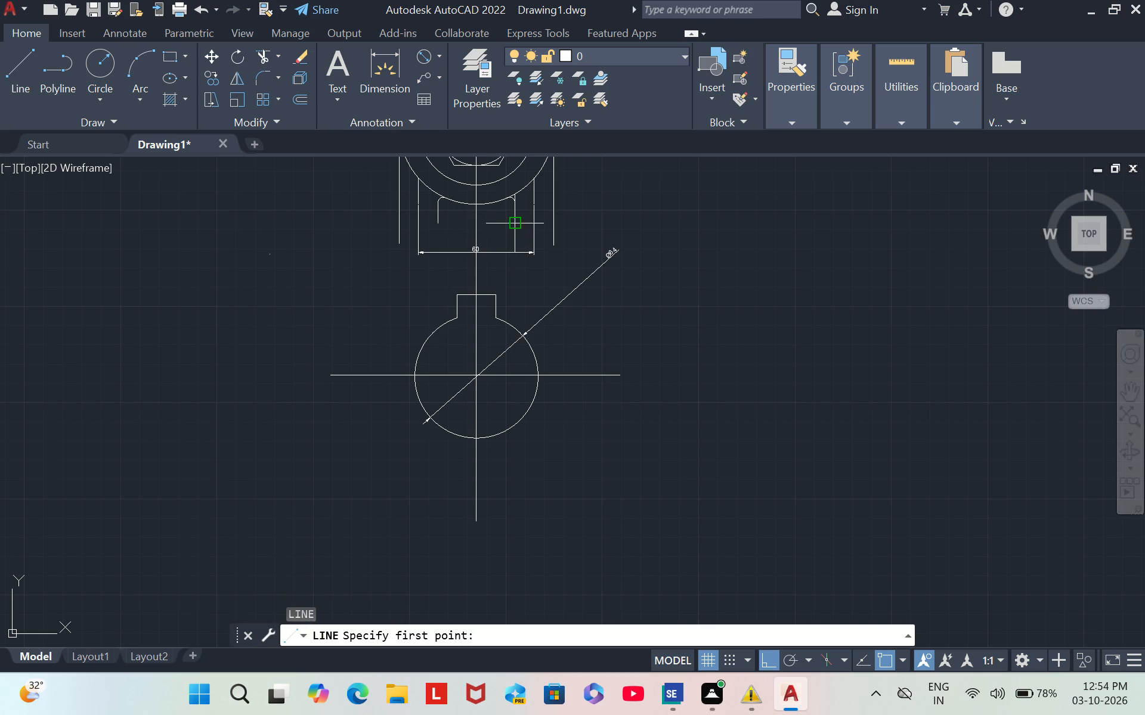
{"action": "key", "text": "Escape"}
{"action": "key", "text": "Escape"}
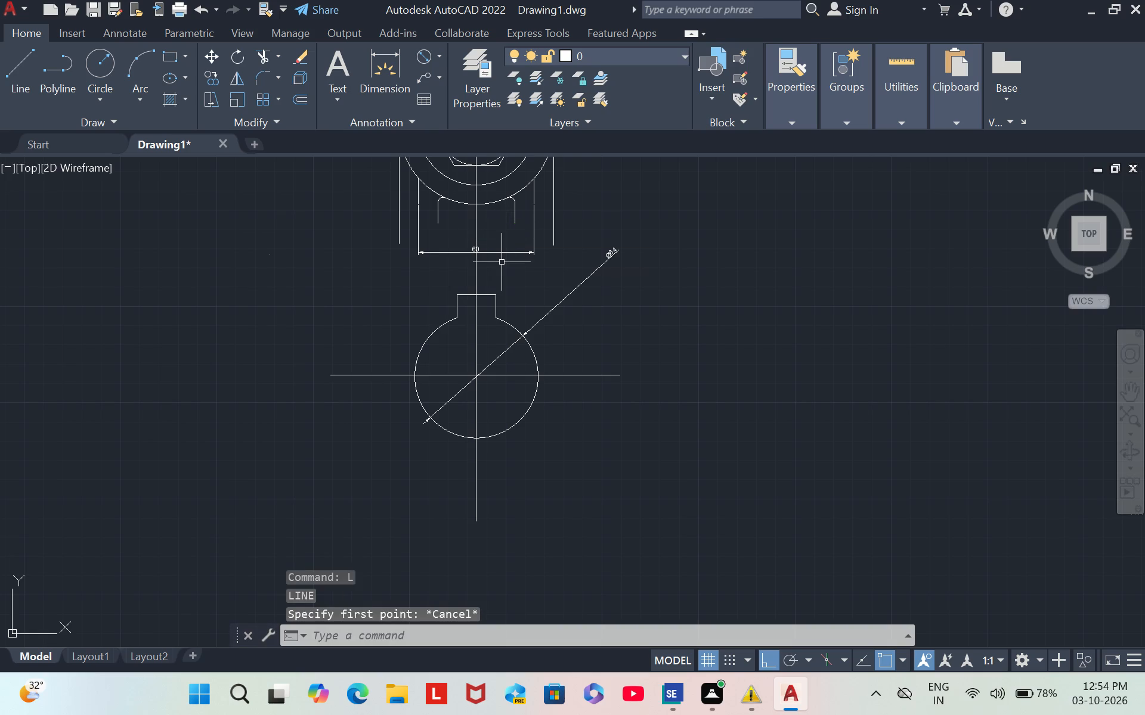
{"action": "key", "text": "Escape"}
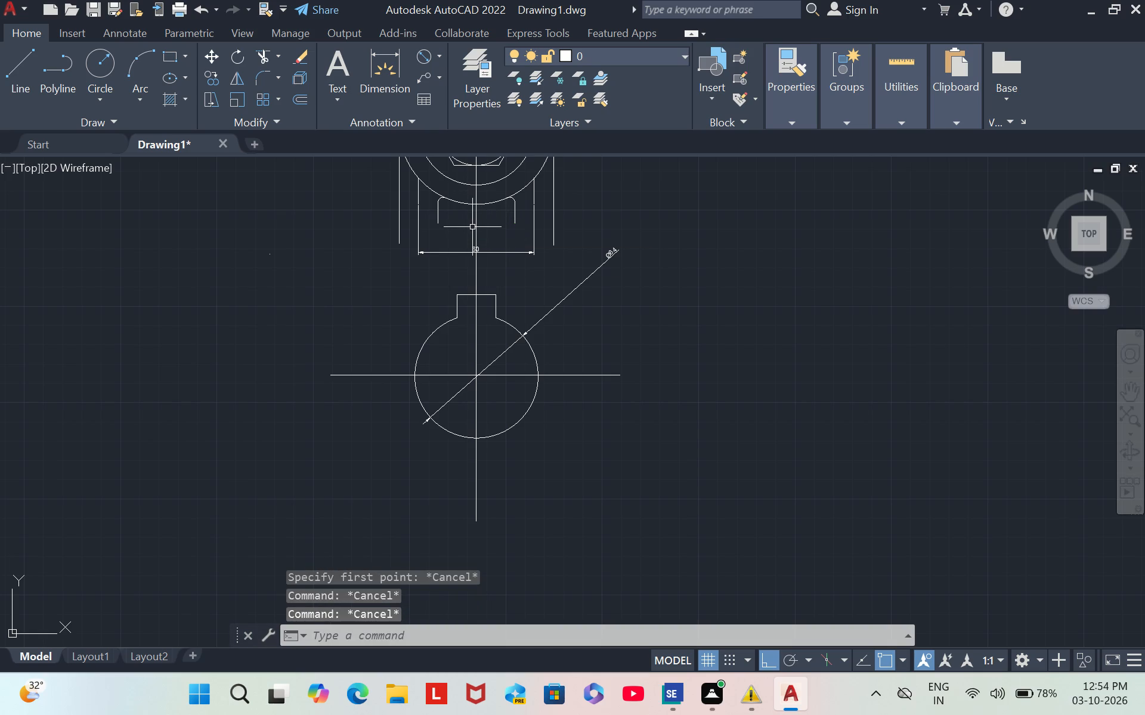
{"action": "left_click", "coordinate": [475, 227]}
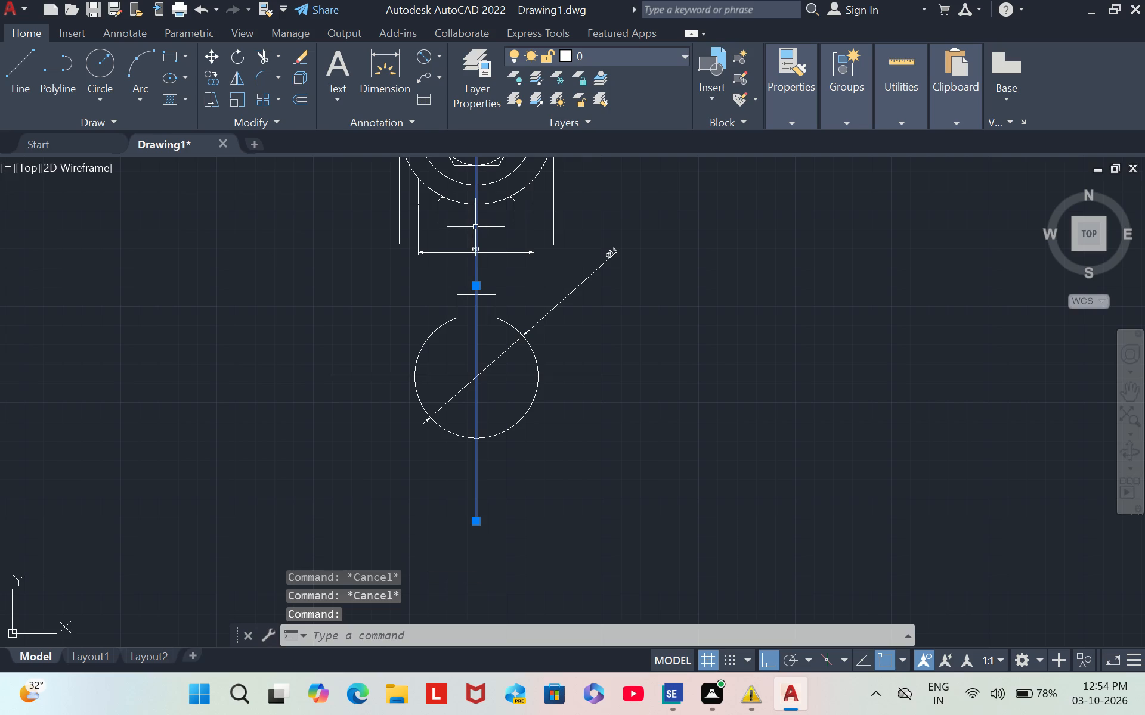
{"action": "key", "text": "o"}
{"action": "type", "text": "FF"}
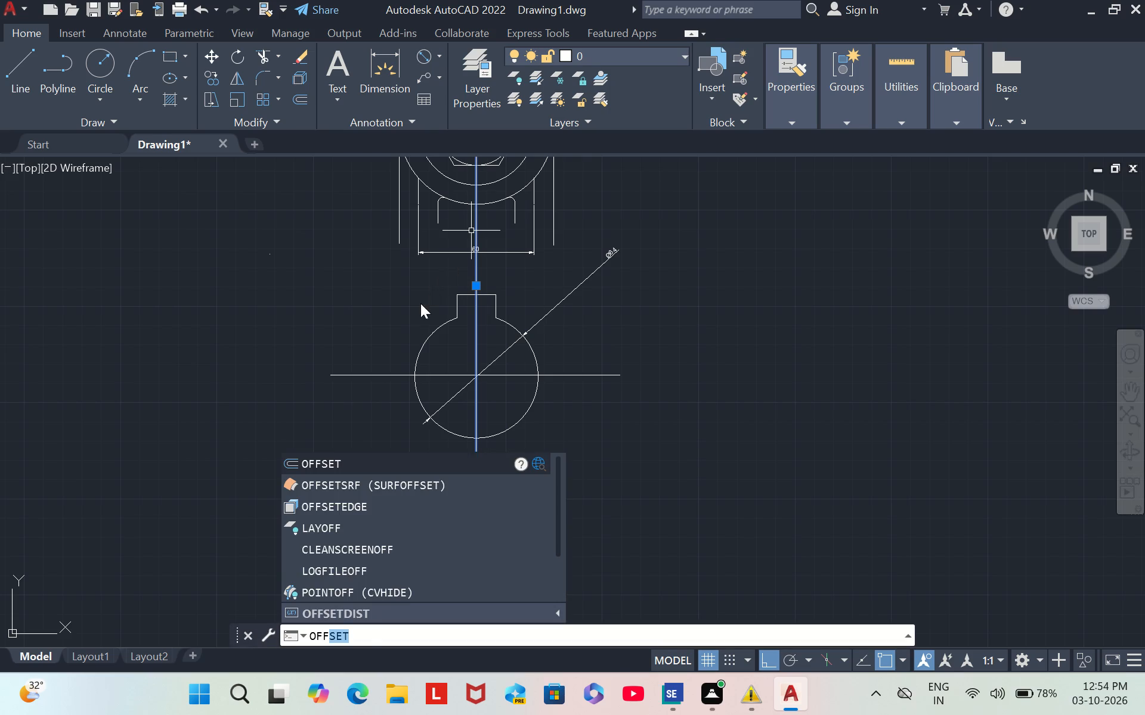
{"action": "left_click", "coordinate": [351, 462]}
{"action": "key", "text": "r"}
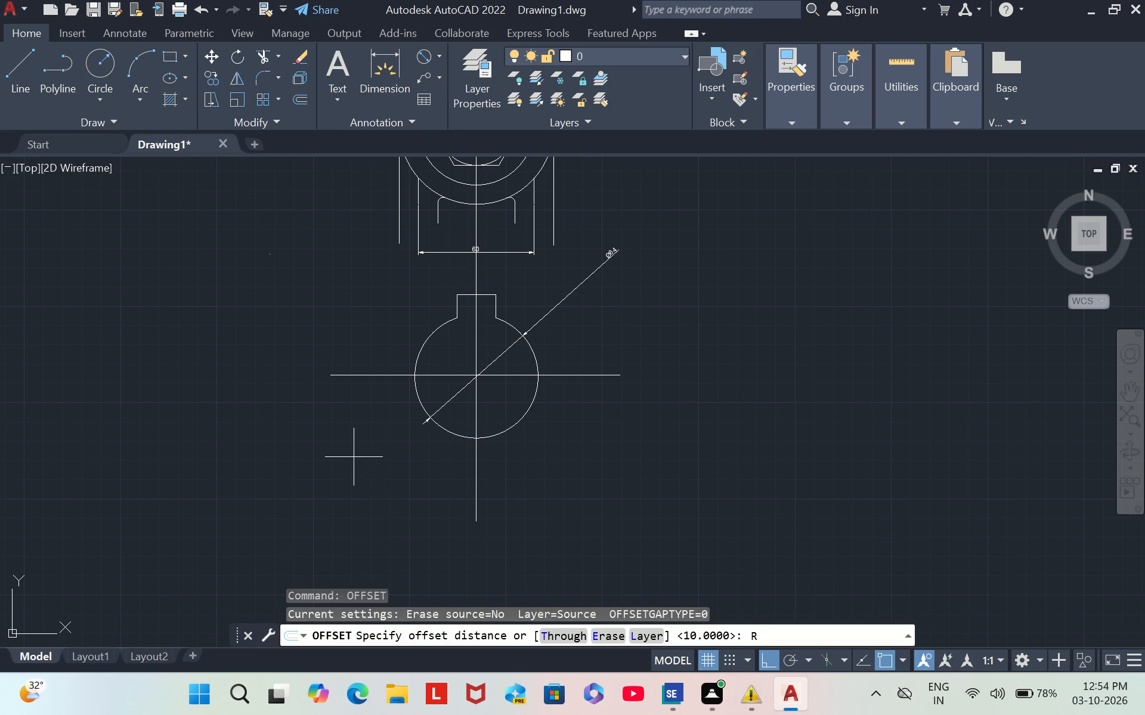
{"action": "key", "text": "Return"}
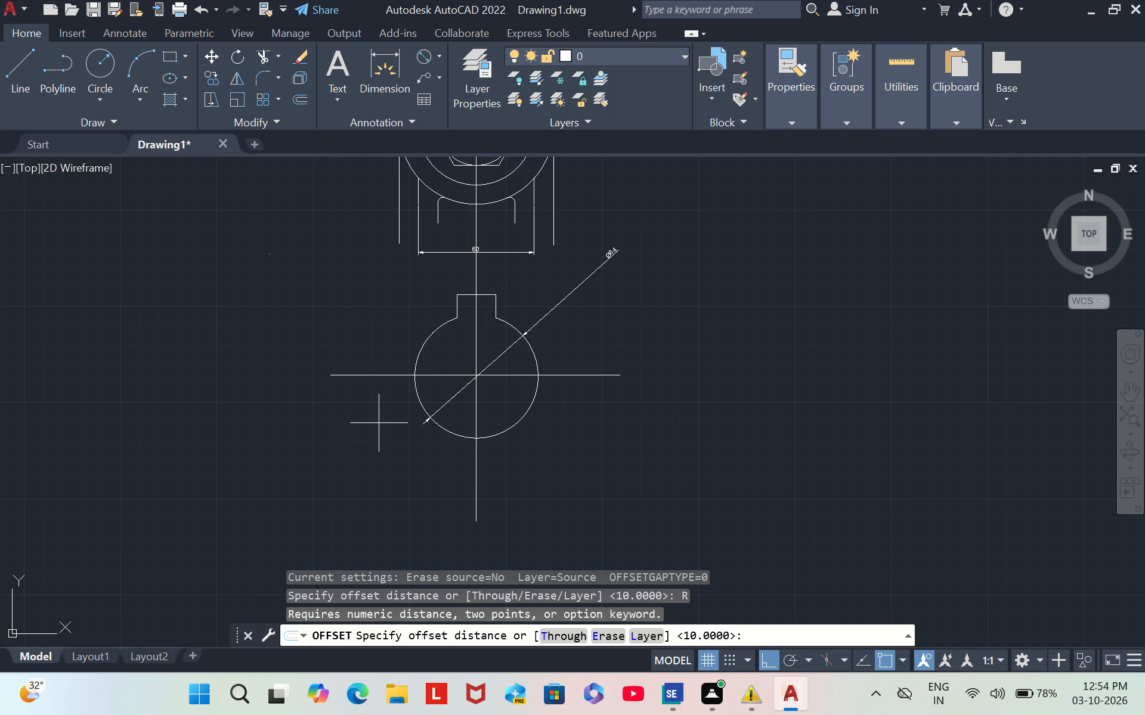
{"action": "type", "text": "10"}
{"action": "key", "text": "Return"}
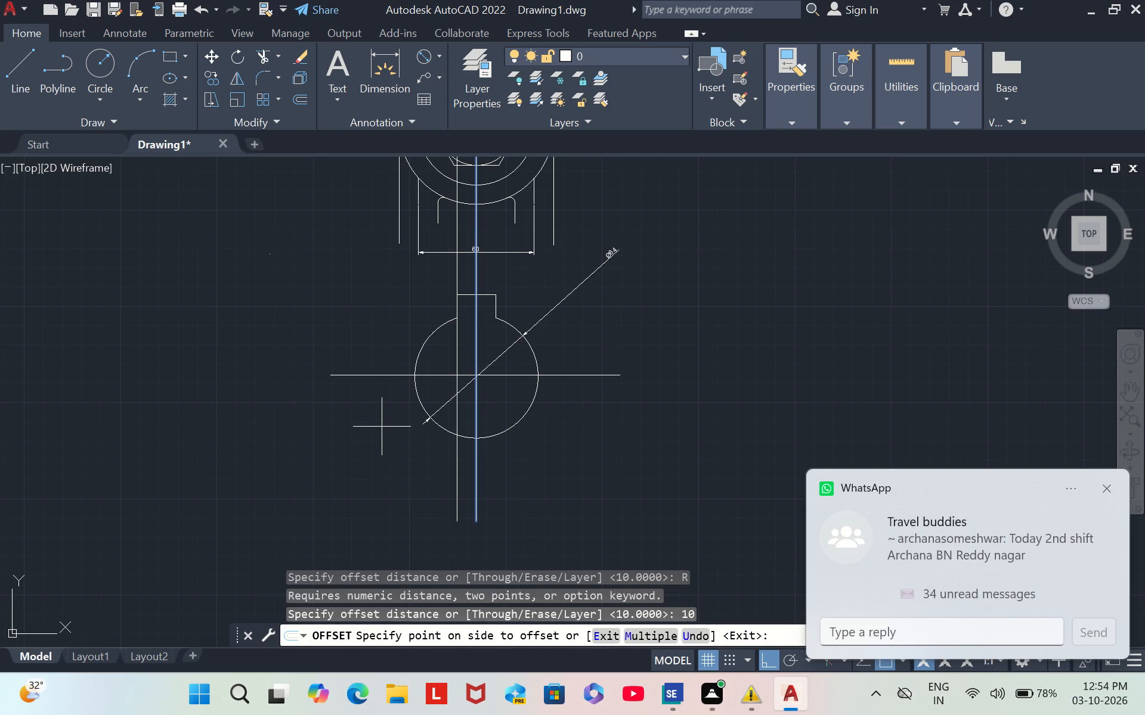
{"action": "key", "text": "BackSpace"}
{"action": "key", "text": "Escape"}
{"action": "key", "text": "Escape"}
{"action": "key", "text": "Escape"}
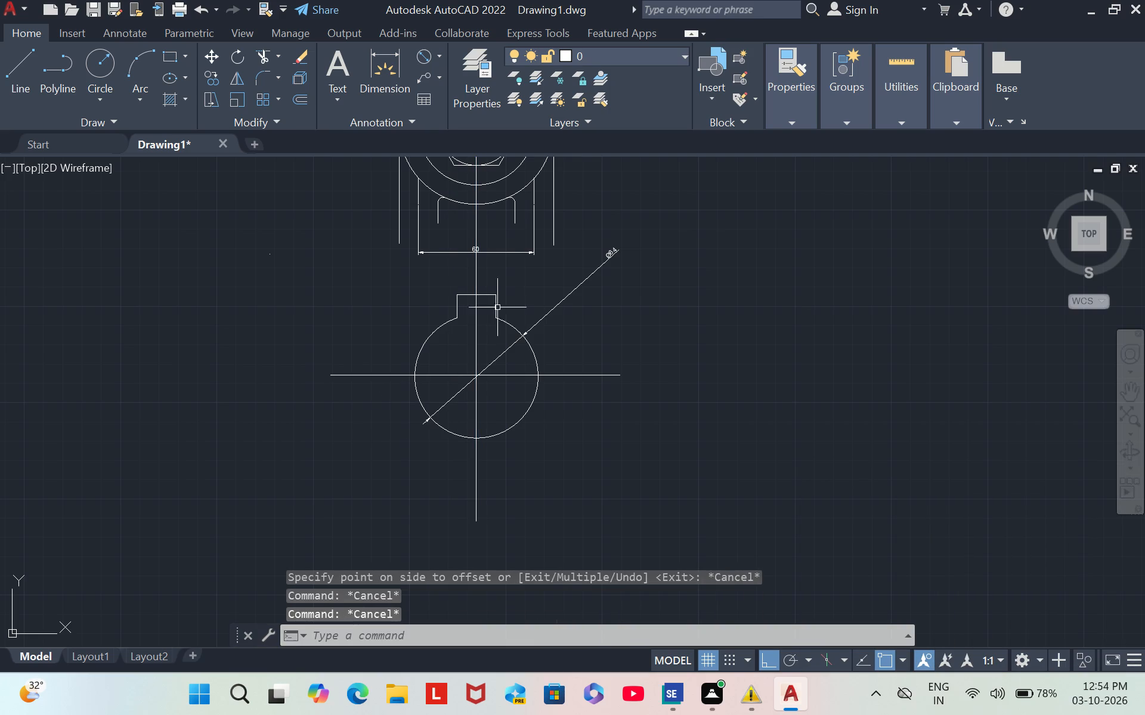
Offset the vertical centreline of the lower circle by 15 to both sides.
{"action": "left_click", "coordinate": [474, 282]}
{"action": "type", "text": "OFF"}
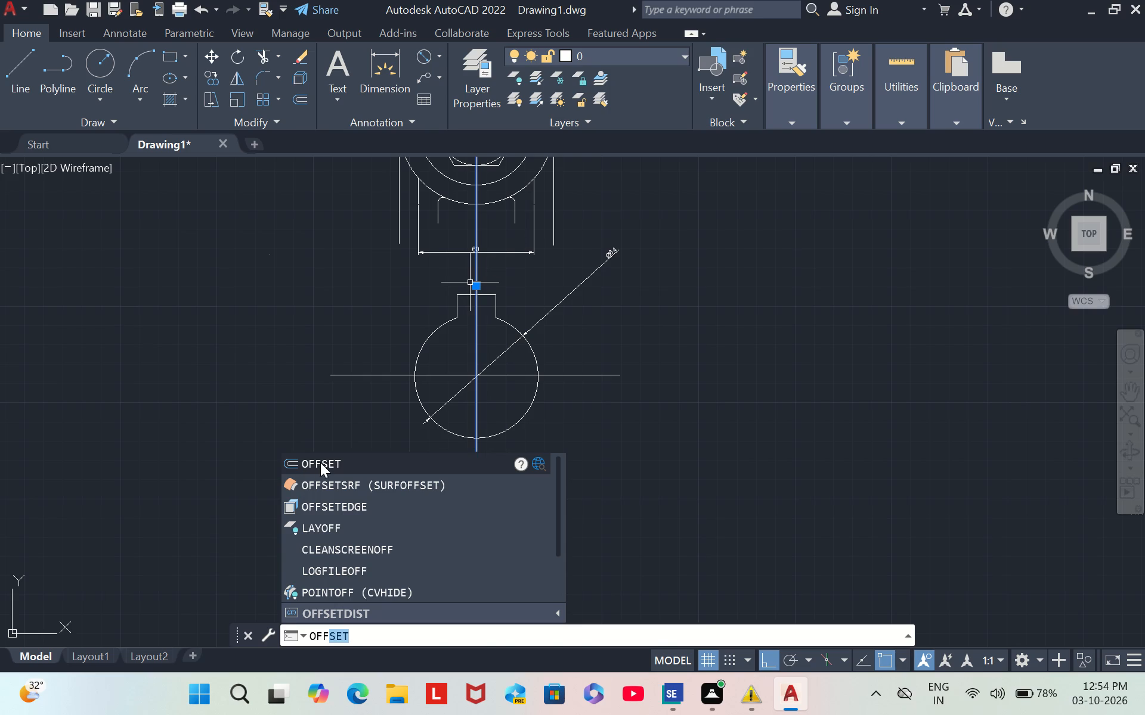
{"action": "left_click", "coordinate": [320, 462]}
{"action": "type", "text": "15"}
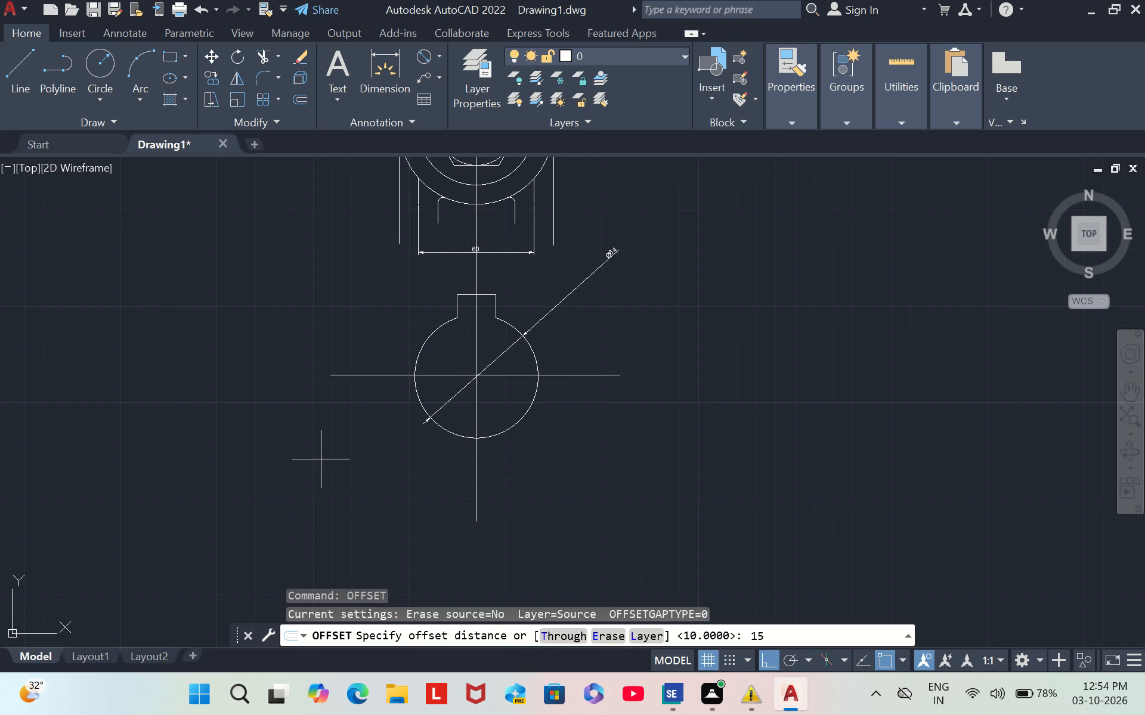
{"action": "key", "text": "Return"}
{"action": "left_click", "coordinate": [321, 459]}
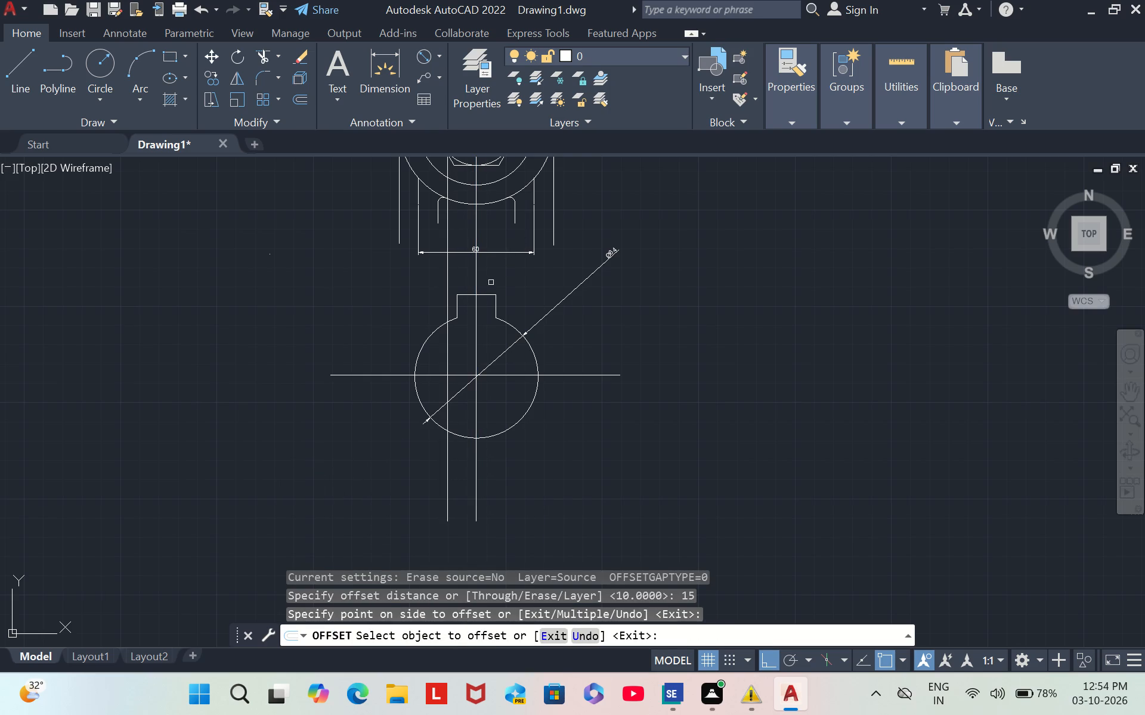
{"action": "left_click", "coordinate": [474, 279]}
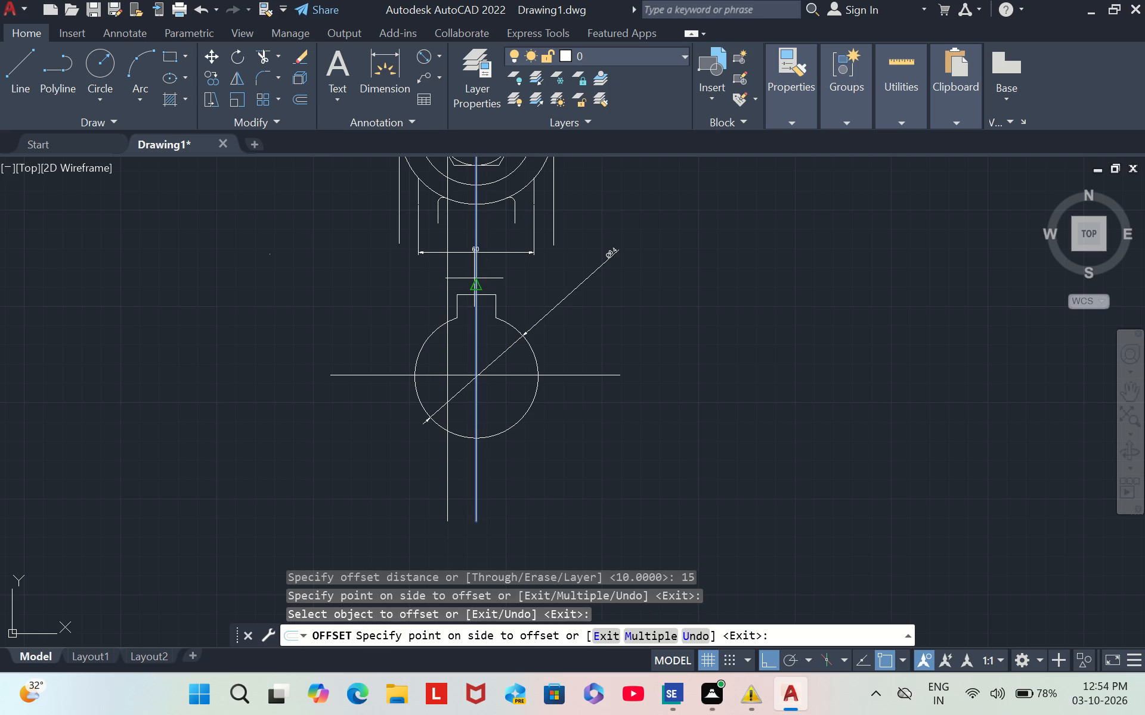
{"action": "left_click", "coordinate": [484, 272]}
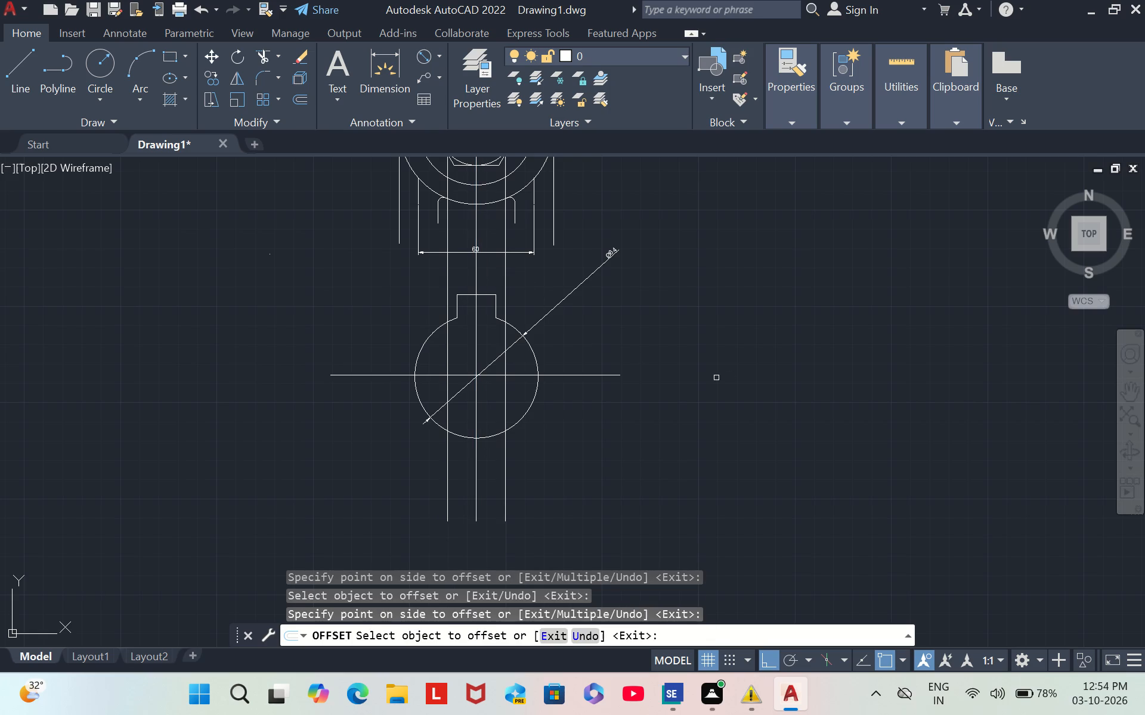
{"action": "key", "text": "Escape"}
{"action": "key", "text": "Escape"}
{"action": "key", "text": "Escape"}
{"action": "key", "text": "Escape"}
{"action": "key", "text": "Escape"}
{"action": "key", "text": "Escape"}
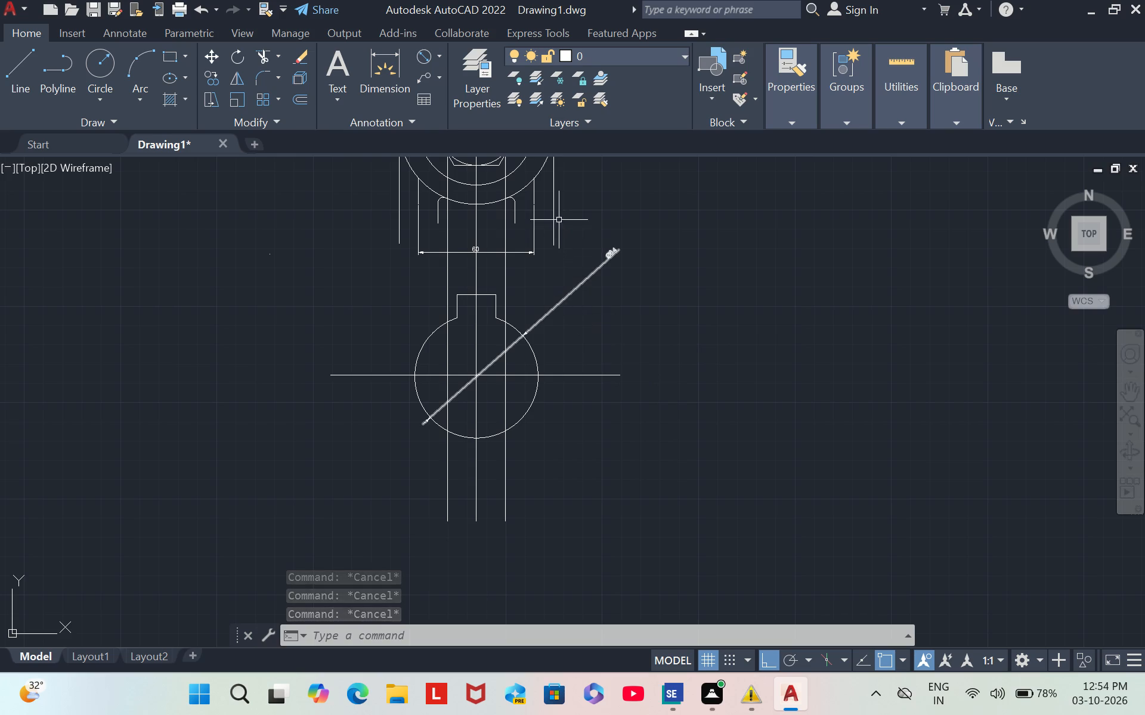
Delete the block's two remaining vertical side edges and its two upper corner fillet arcs below the concentric circles.
{"action": "left_click", "coordinate": [514, 213]}
{"action": "key", "text": "Delete"}
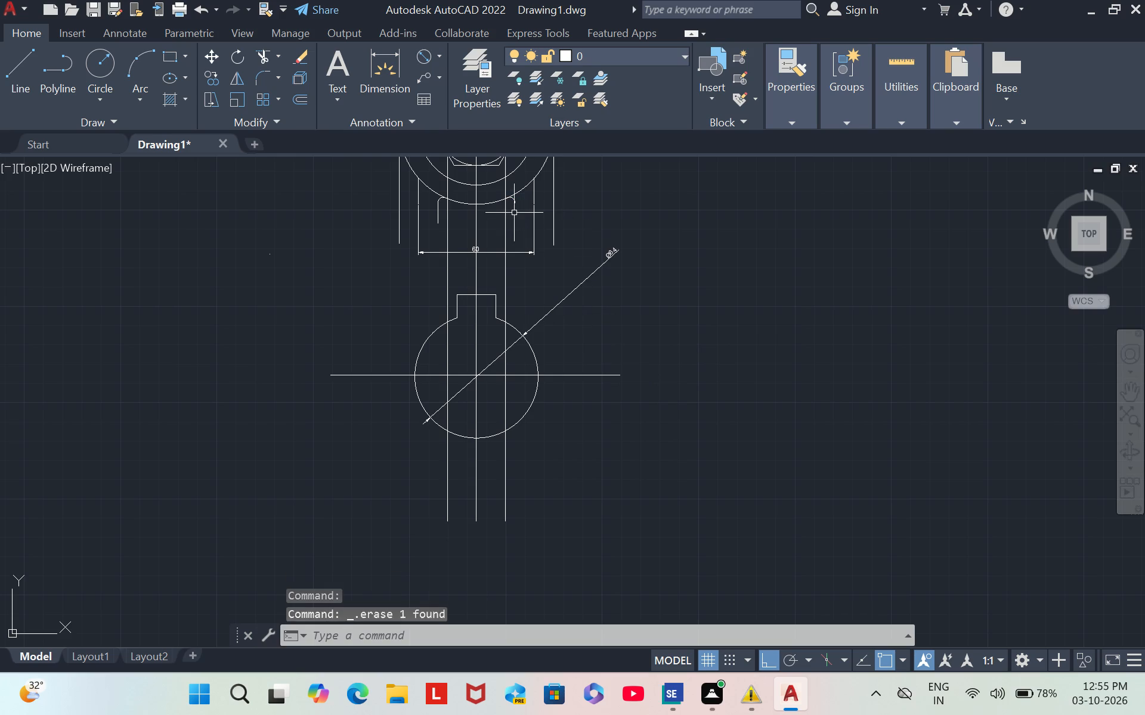
{"action": "left_click", "coordinate": [435, 212]}
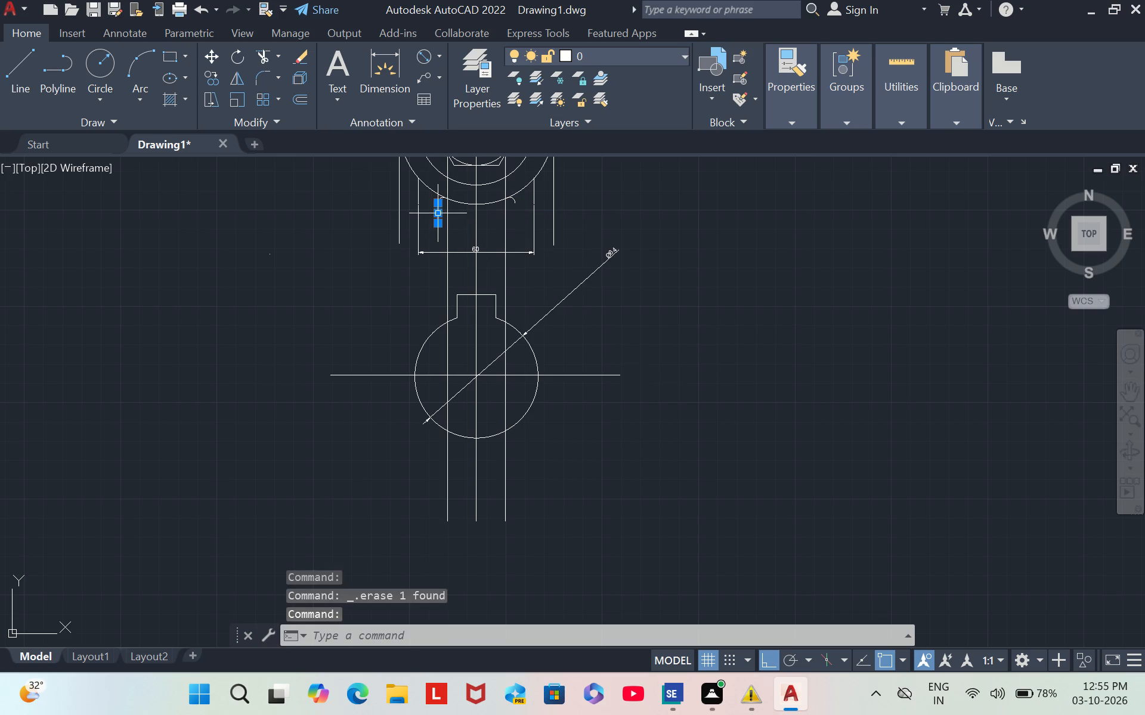
{"action": "key", "text": "Delete"}
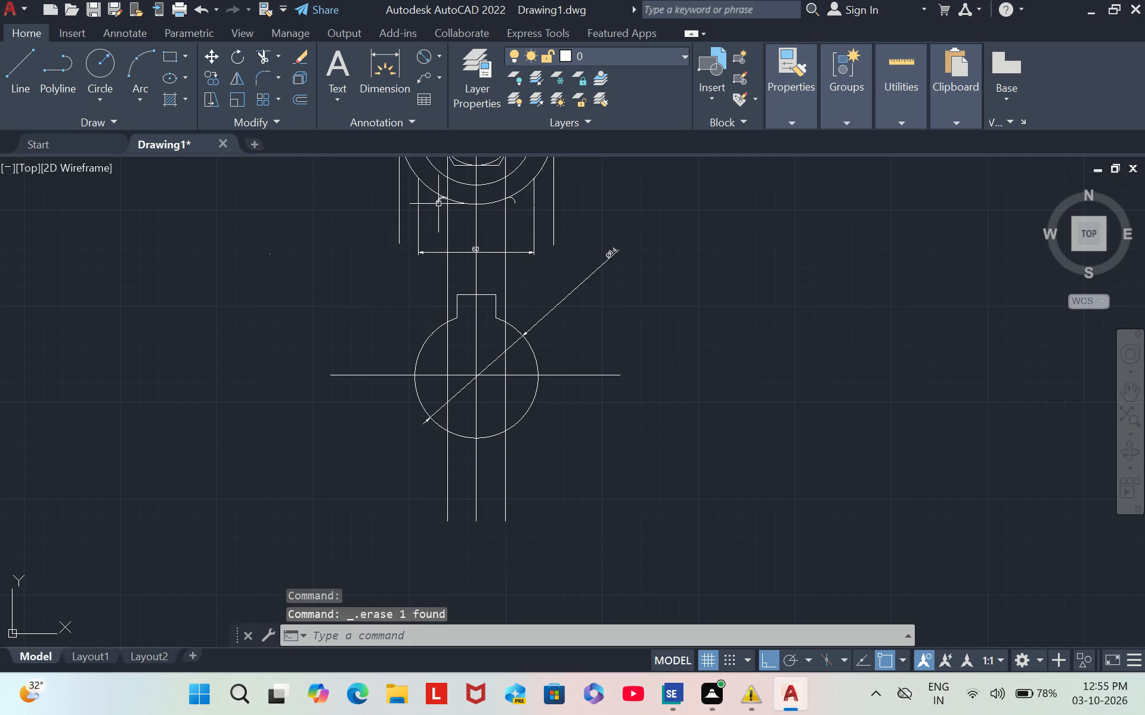
{"action": "left_click", "coordinate": [438, 204]}
{"action": "key", "text": "Delete"}
{"action": "key", "text": "Delete"}
{"action": "key", "text": "Delete"}
{"action": "key", "text": "Escape"}
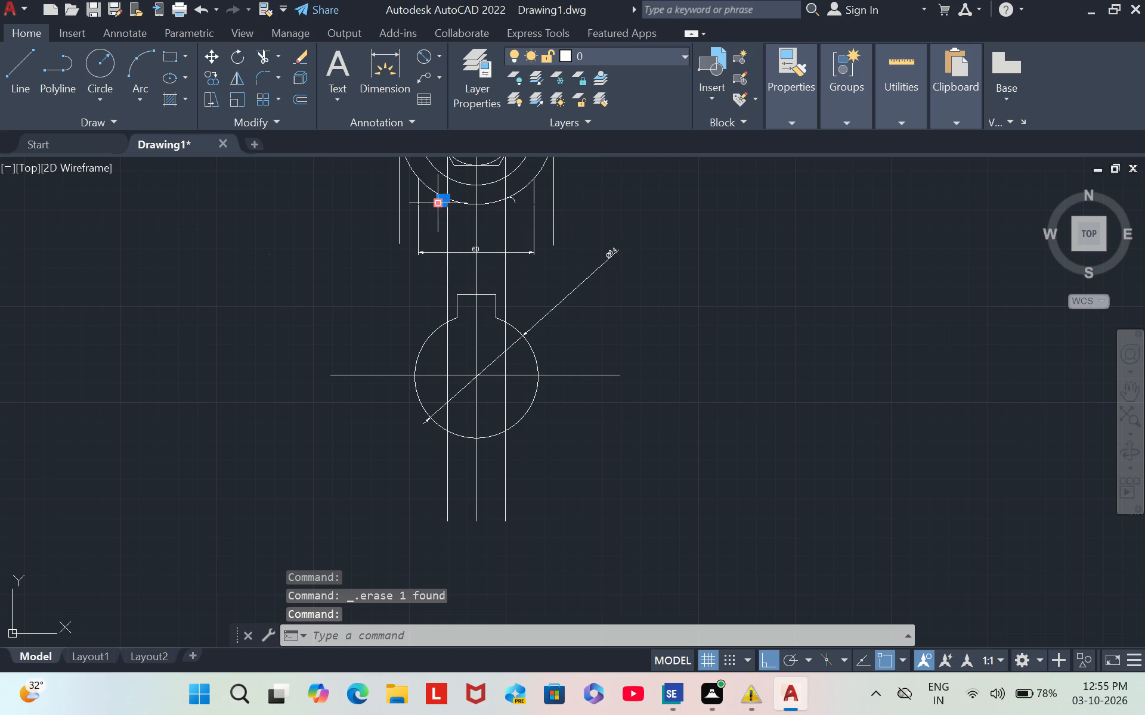
{"action": "key", "text": "Delete"}
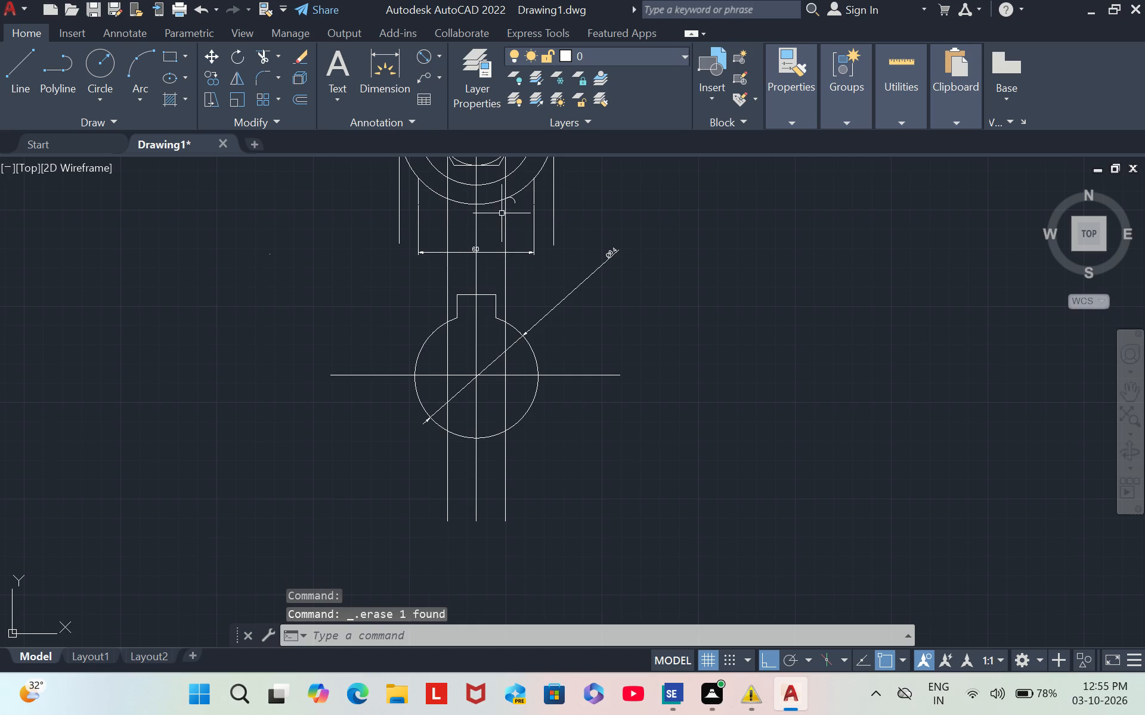
{"action": "left_click", "coordinate": [515, 203]}
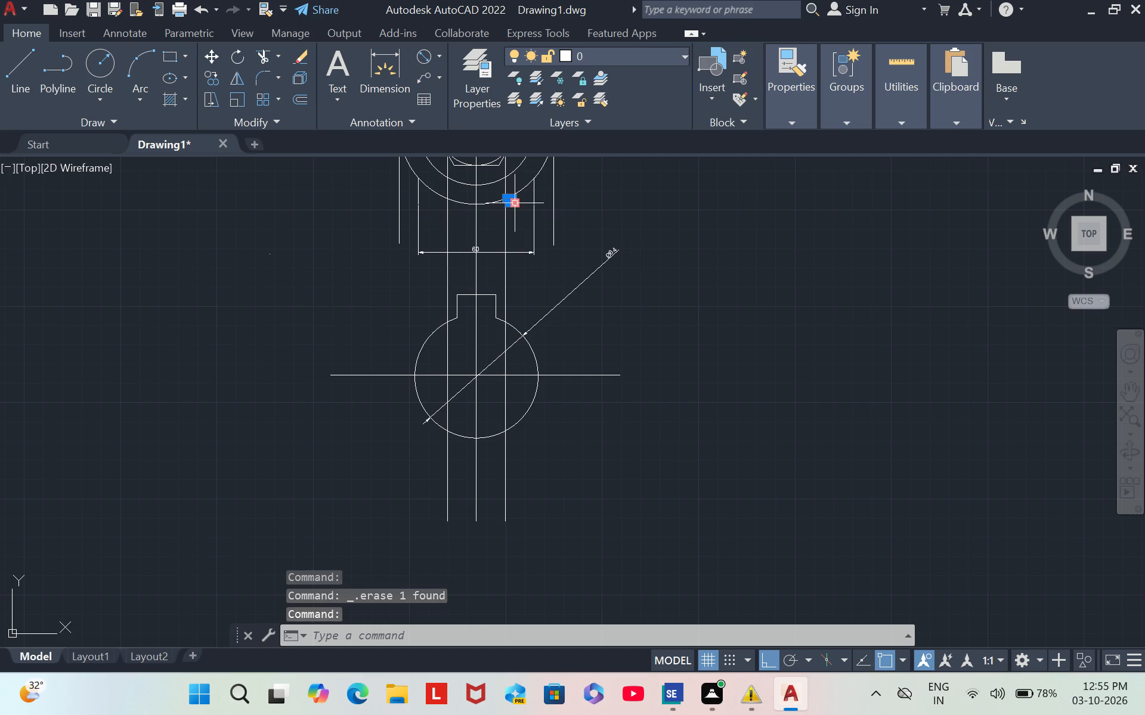
{"action": "key", "text": "Delete"}
Extend the right outer vertical side line downward with a line about 15 long from its lower end.
{"action": "scroll", "coordinate": [514, 202], "scroll_direction": "up", "scroll_amount": 1}
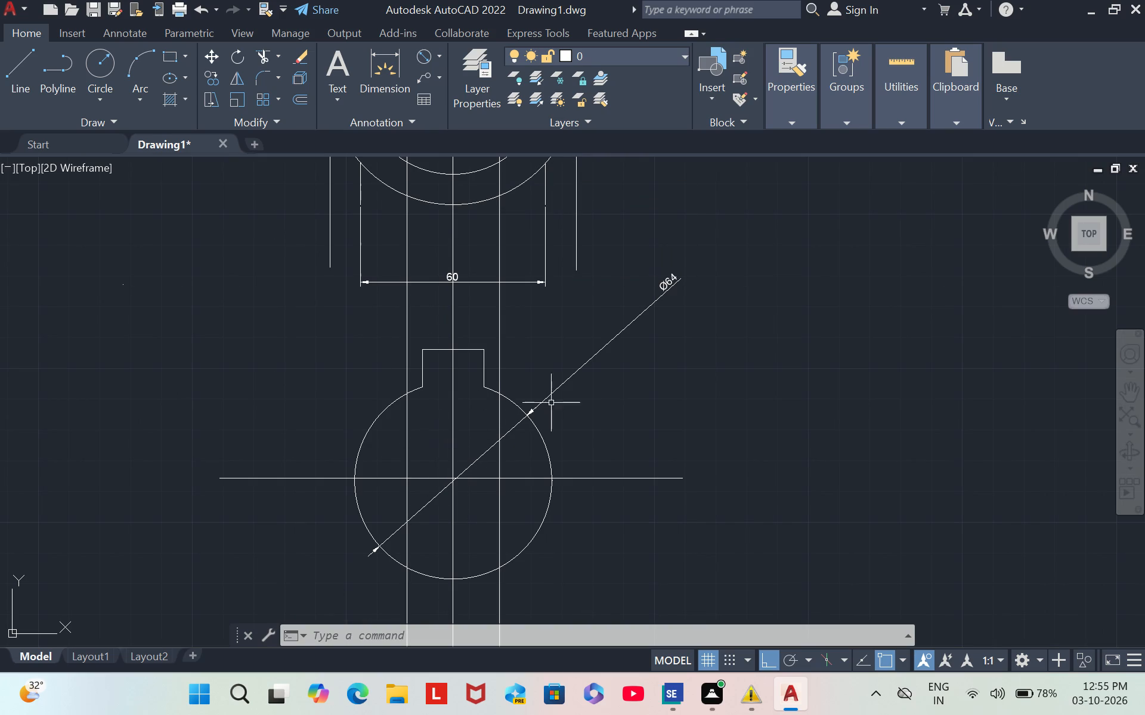
{"action": "key", "text": "l"}
{"action": "key", "text": "Return"}
{"action": "left_click", "coordinate": [574, 271]}
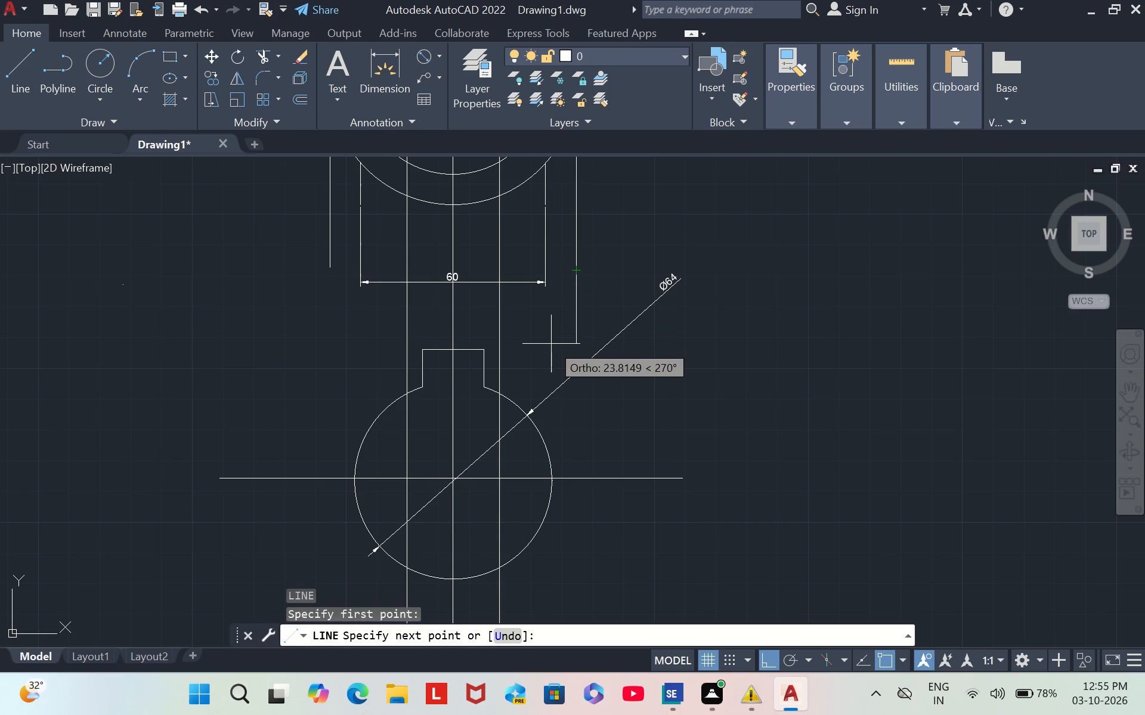
{"action": "left_click", "coordinate": [567, 315]}
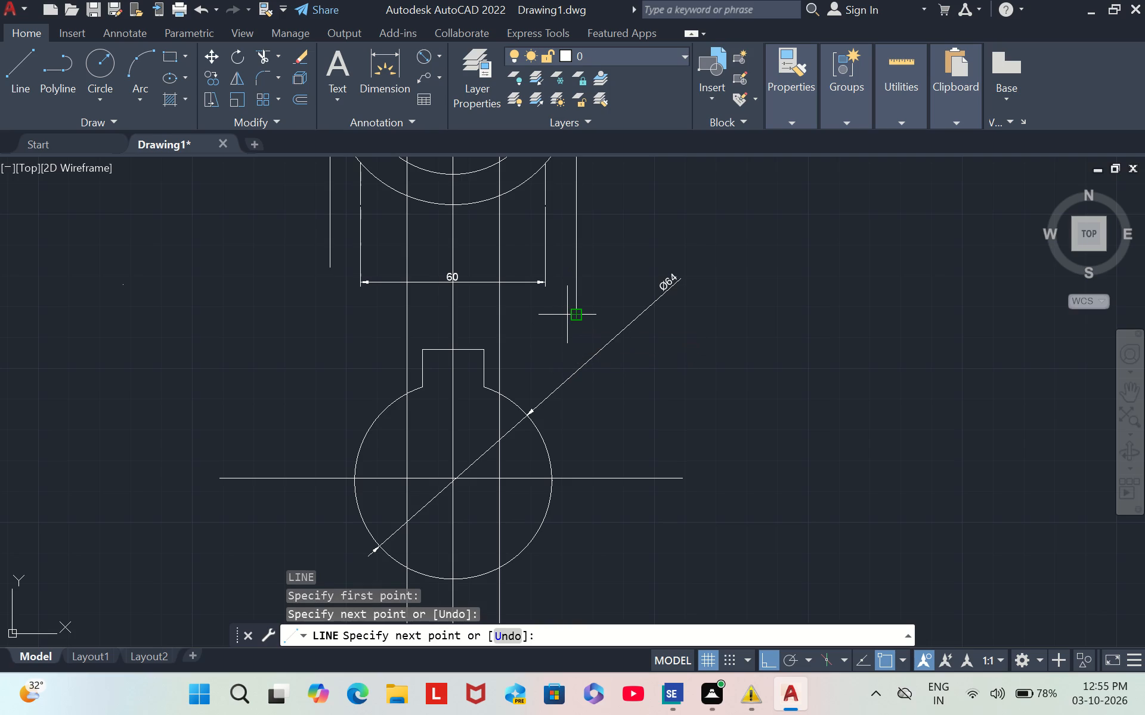
{"action": "key", "text": "Escape"}
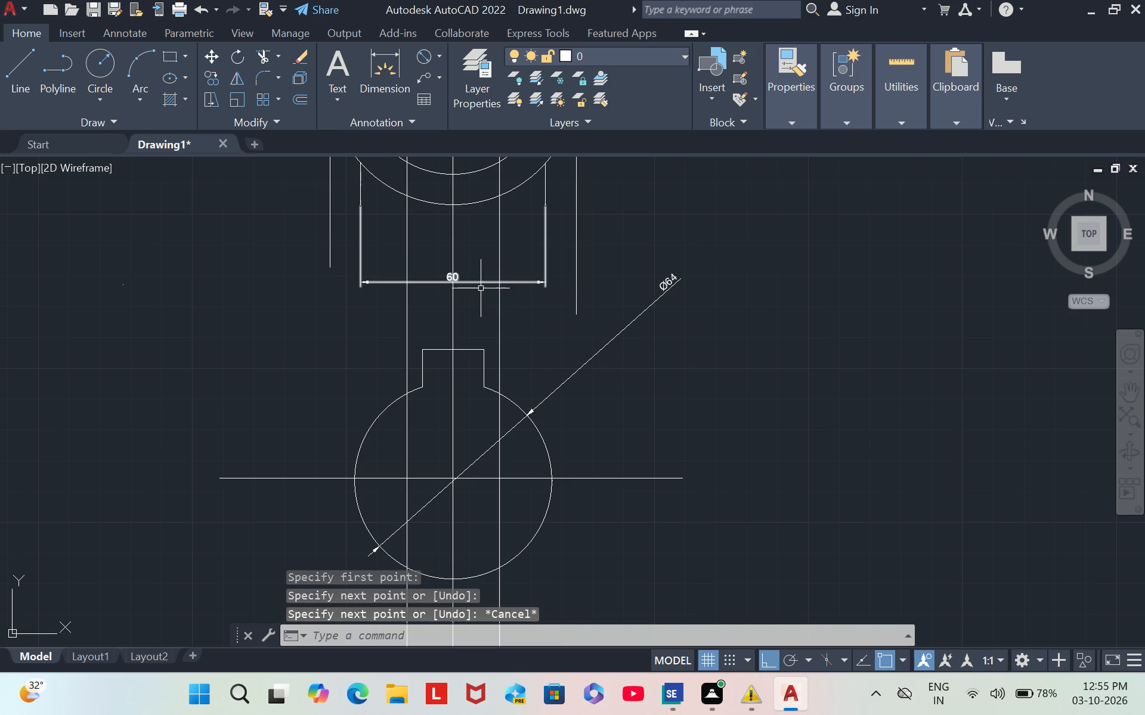
Delete the 60 width dimension below the concentric circles.
{"action": "left_click", "coordinate": [481, 281]}
{"action": "key", "text": "Delete"}
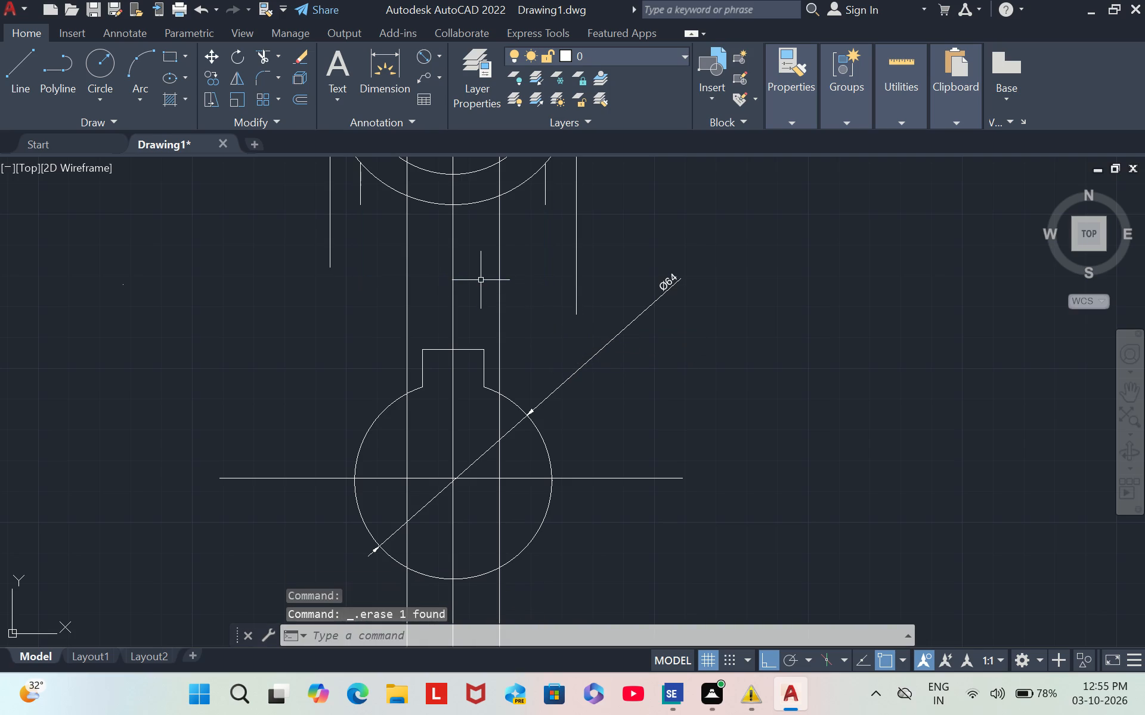
Draw a horizontal bottom edge about 80 long from the right side line's lower end to beneath the left side line.
{"action": "key", "text": "l"}
{"action": "key", "text": "Return"}
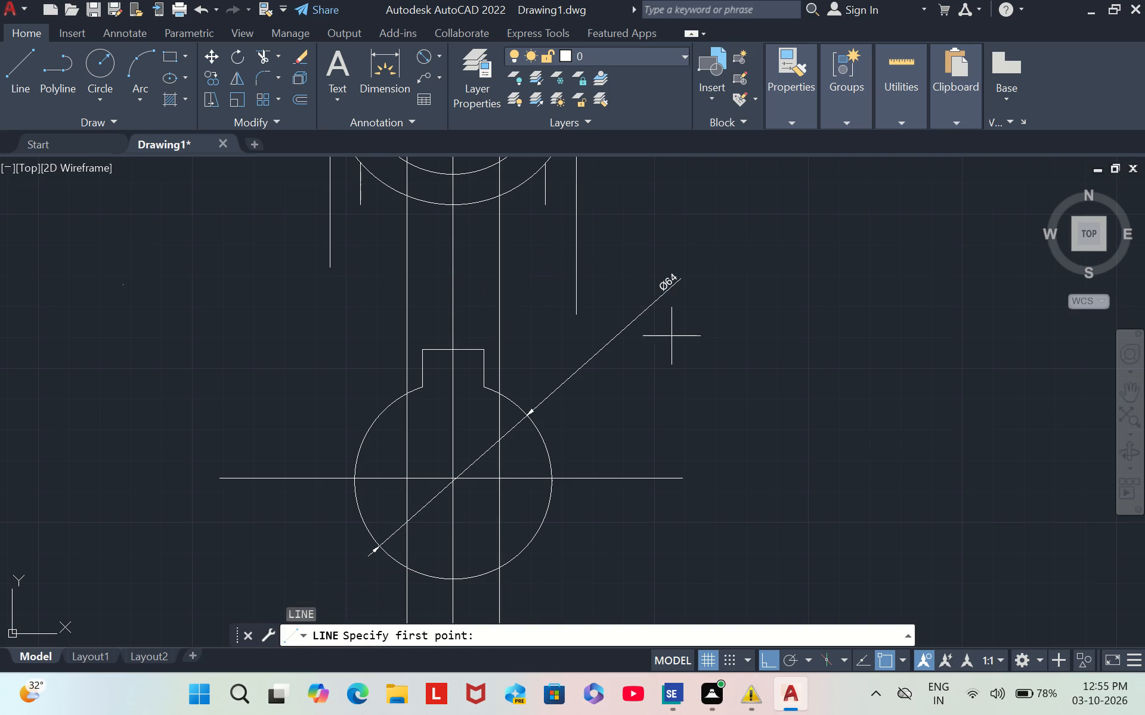
{"action": "left_click", "coordinate": [574, 319]}
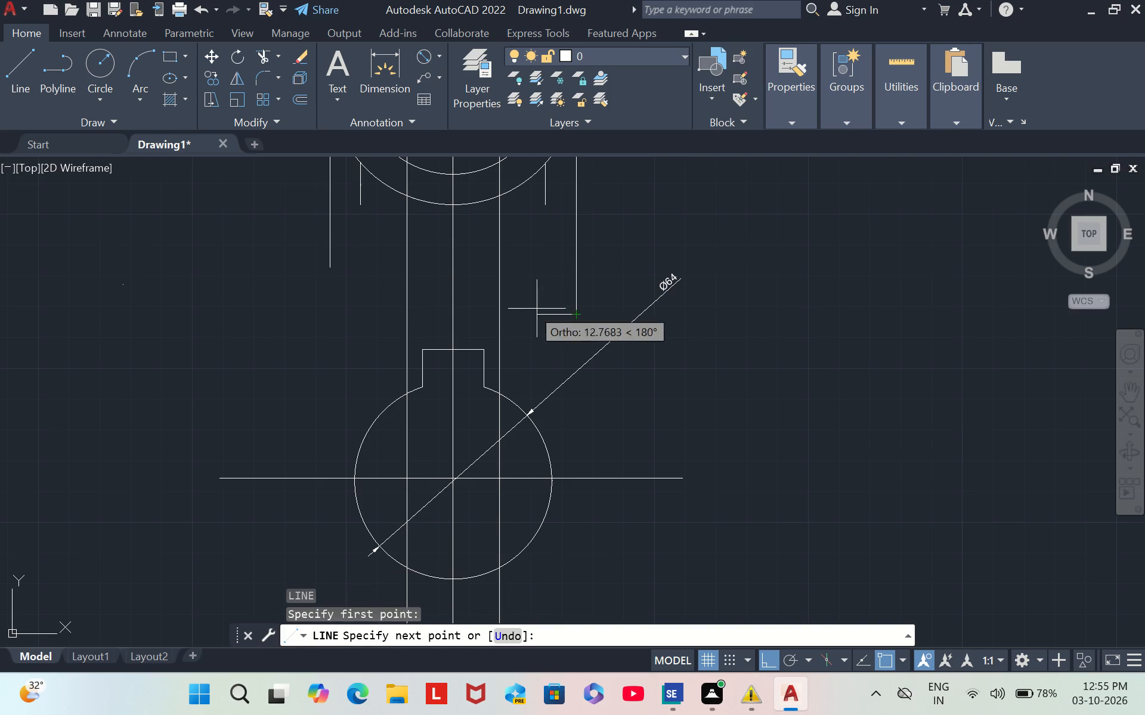
{"action": "left_click", "coordinate": [329, 310]}
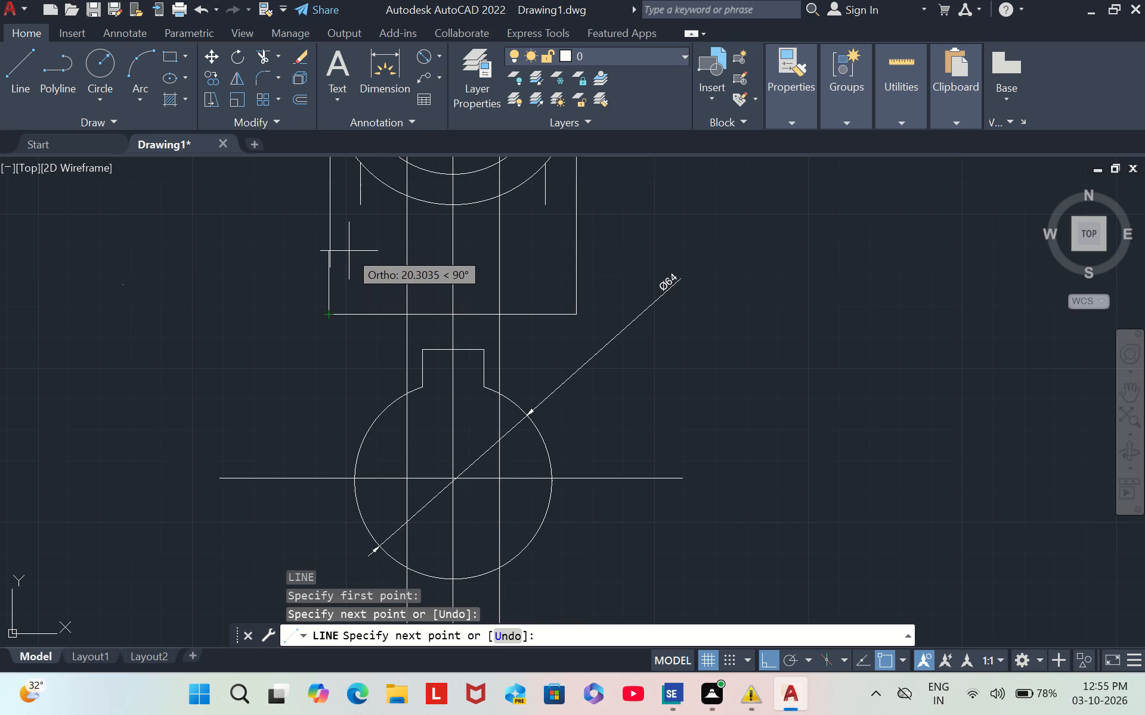
{"action": "key", "text": "Escape"}
{"action": "key", "text": "Escape"}
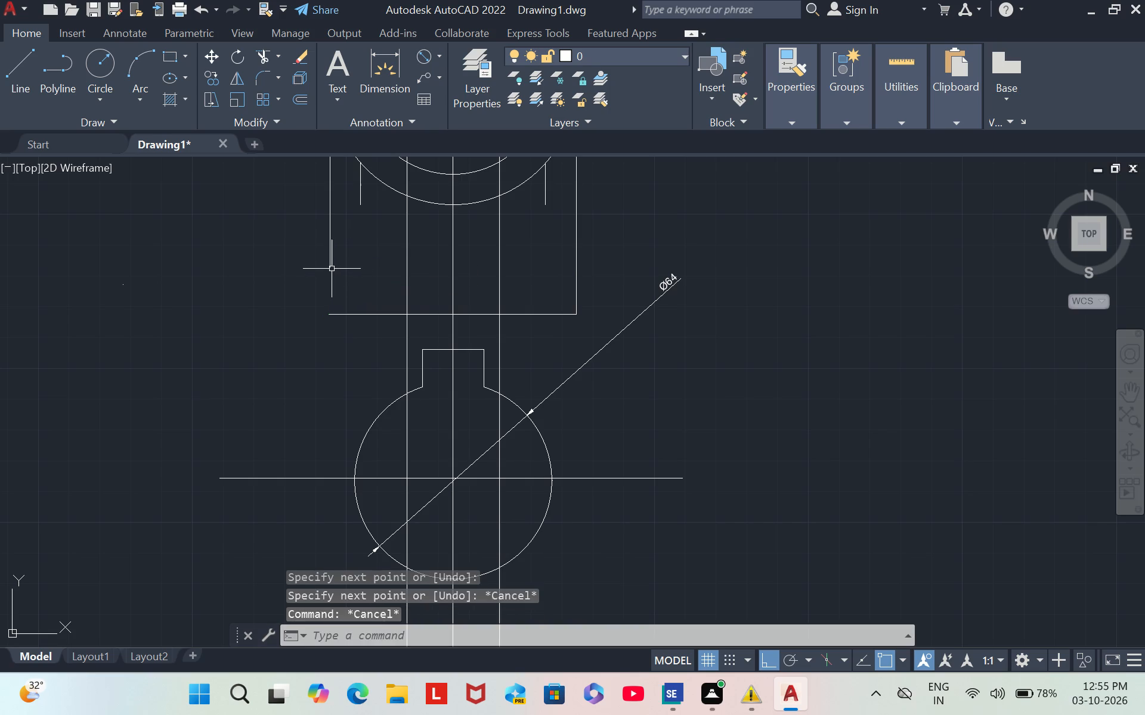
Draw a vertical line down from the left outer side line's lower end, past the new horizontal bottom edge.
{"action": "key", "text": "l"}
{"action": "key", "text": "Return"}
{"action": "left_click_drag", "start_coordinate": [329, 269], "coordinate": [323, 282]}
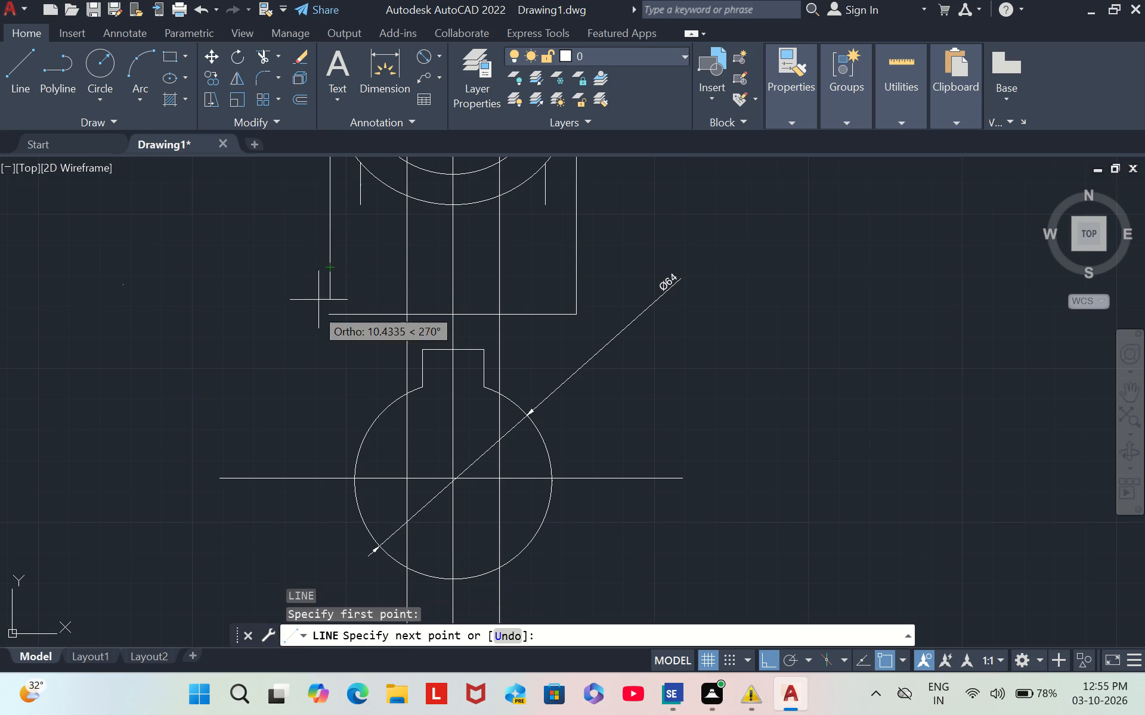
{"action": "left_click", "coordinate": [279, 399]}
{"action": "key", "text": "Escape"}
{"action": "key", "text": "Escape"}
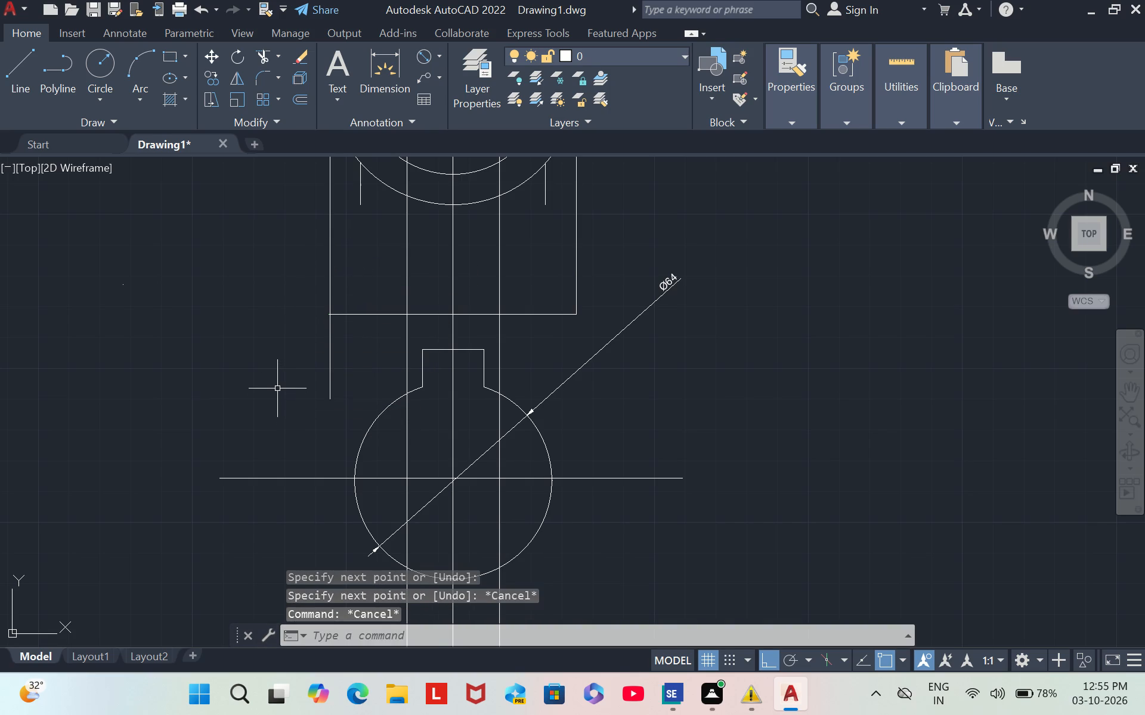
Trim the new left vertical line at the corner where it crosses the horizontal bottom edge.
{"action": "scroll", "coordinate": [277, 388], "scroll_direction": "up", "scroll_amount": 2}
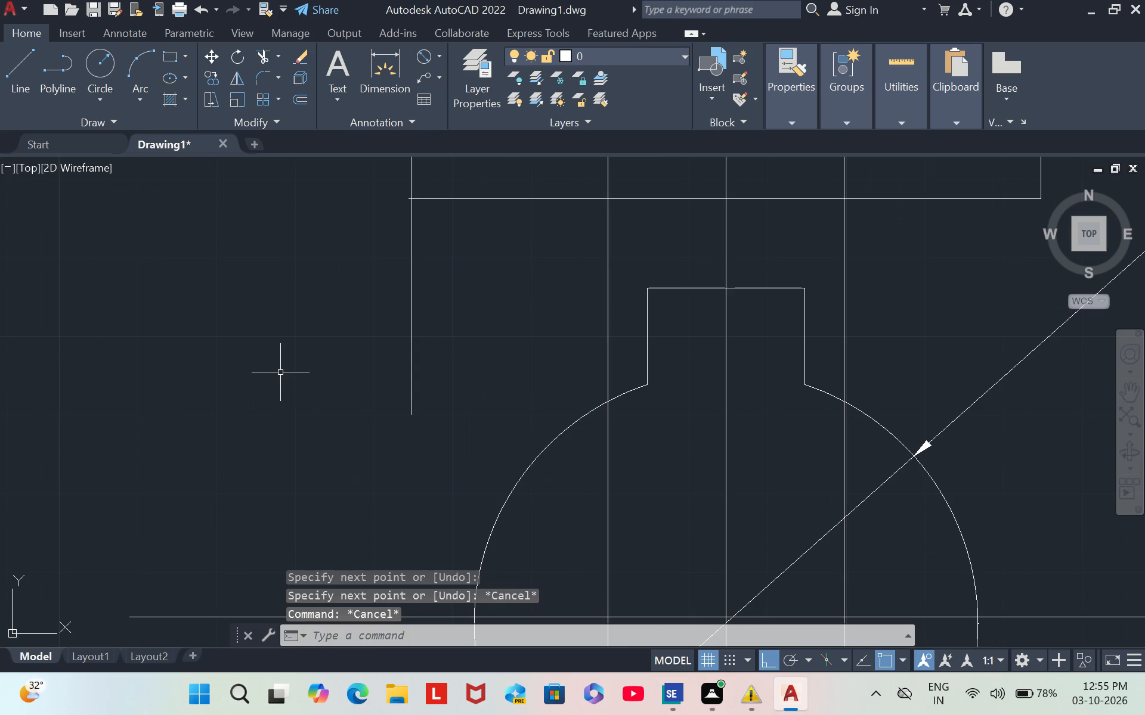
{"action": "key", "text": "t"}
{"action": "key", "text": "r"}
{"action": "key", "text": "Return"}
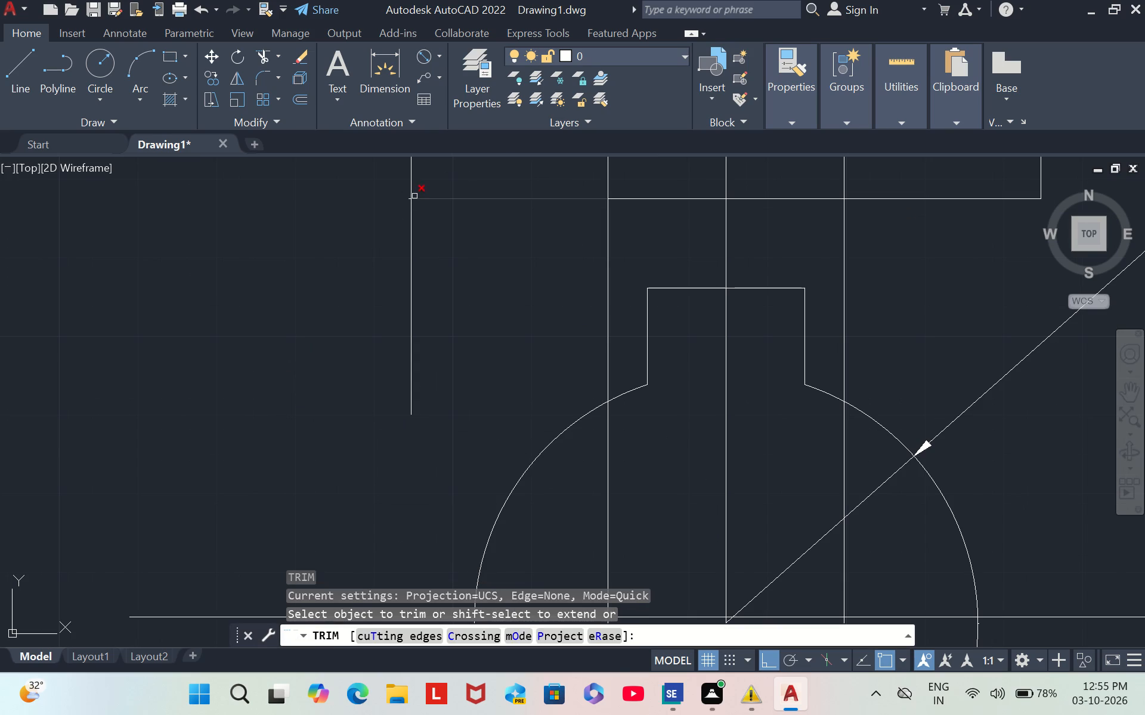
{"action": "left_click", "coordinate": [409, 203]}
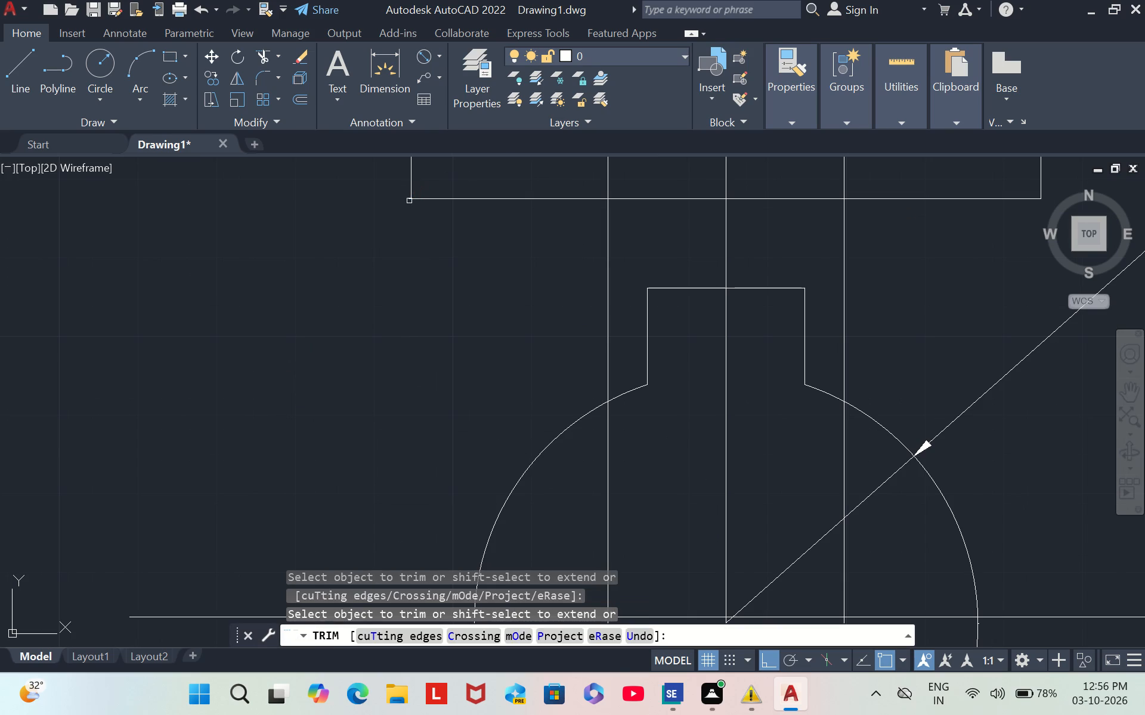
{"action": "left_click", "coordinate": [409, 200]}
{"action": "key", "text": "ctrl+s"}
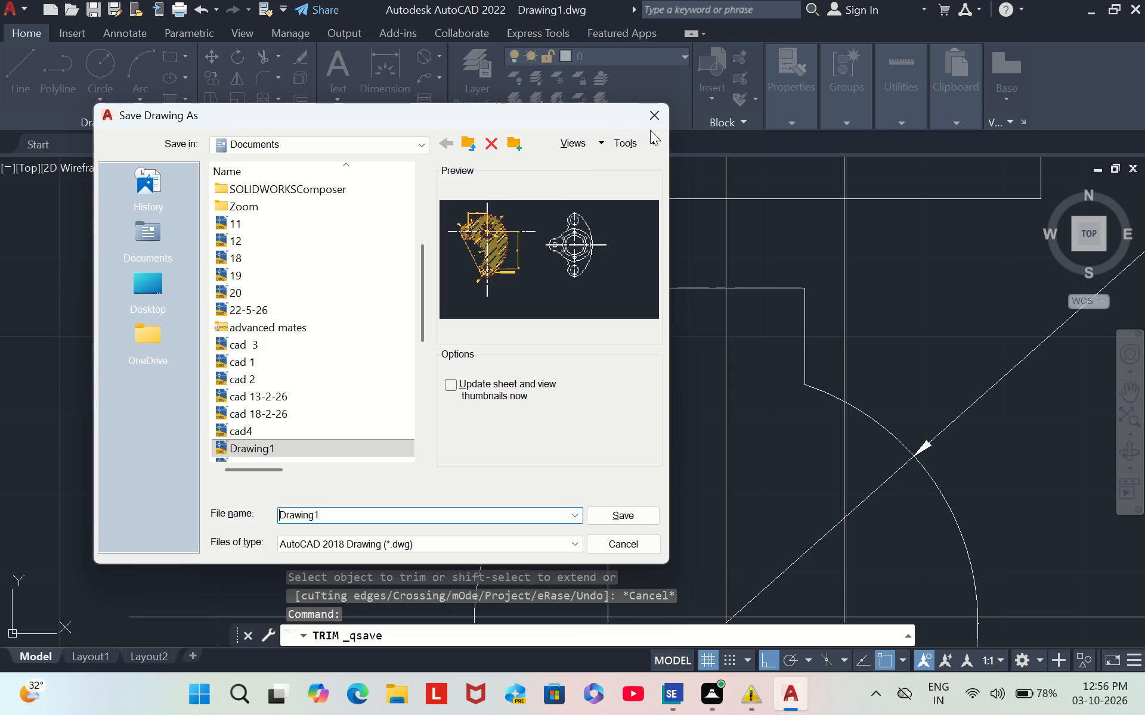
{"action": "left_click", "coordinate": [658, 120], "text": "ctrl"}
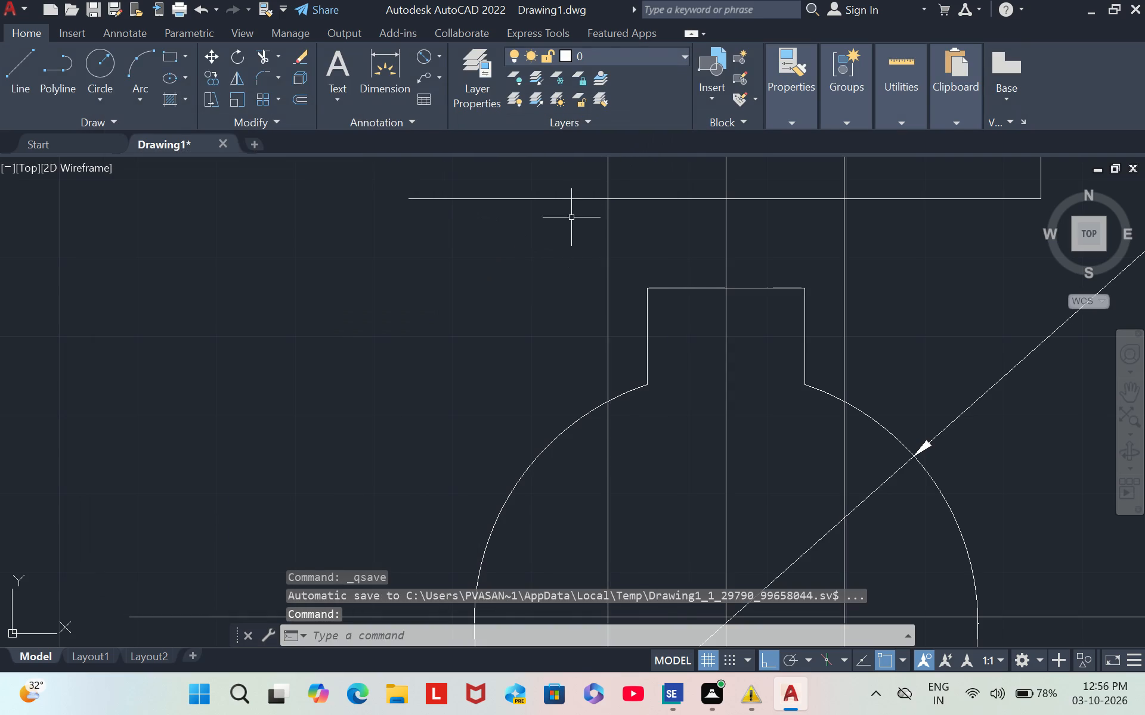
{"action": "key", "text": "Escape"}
Redraw the vertical line from the left outer side line's lower end down past the horizontal bottom edge.
{"action": "scroll", "coordinate": [547, 239], "scroll_direction": "down", "scroll_amount": 2}
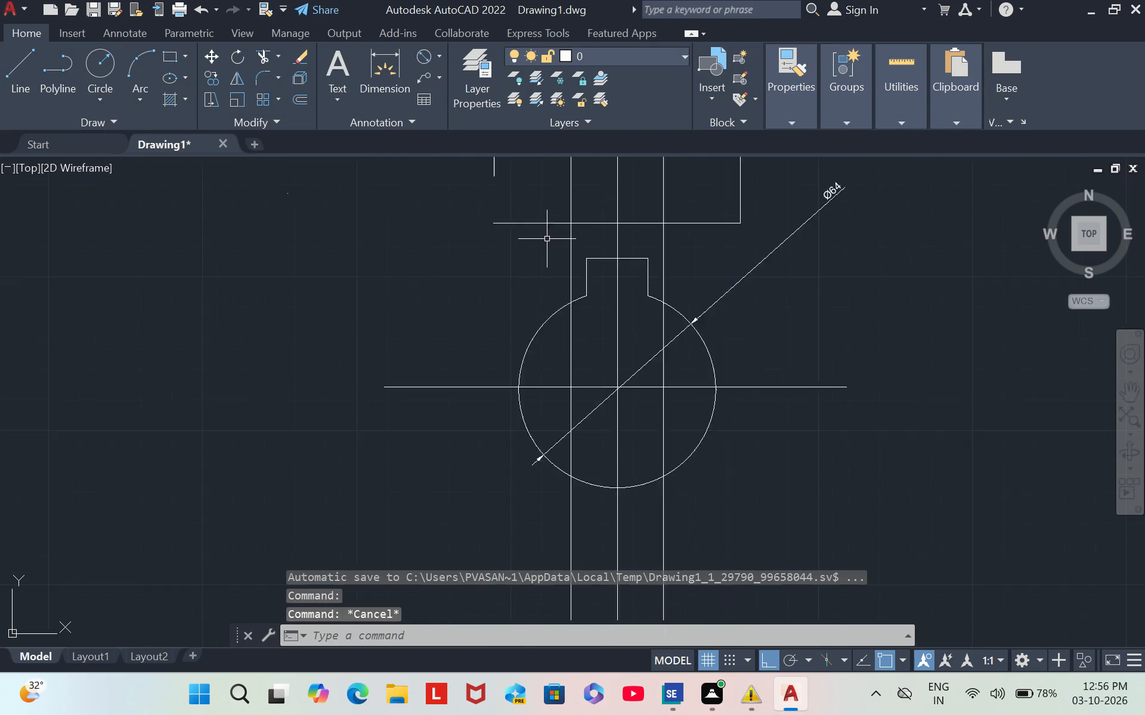
{"action": "scroll", "coordinate": [547, 239], "scroll_direction": "down", "scroll_amount": 1}
{"action": "key", "text": "Escape"}
{"action": "key", "text": "Escape"}
{"action": "key", "text": "l"}
{"action": "key", "text": "Return"}
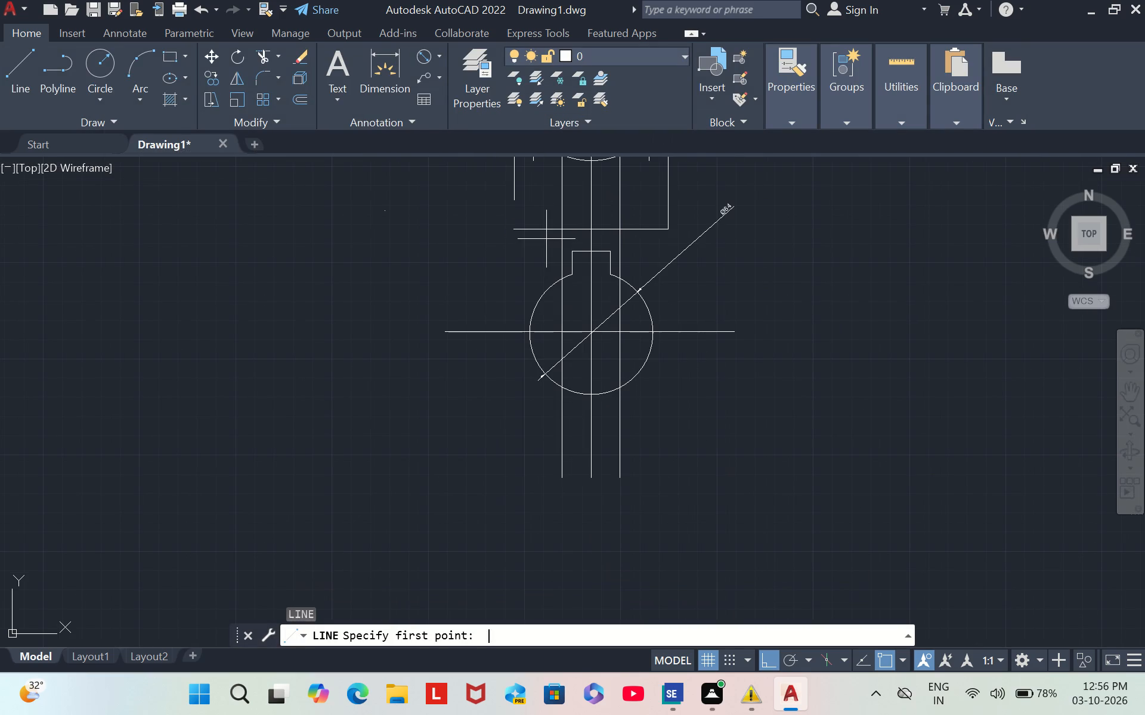
{"action": "left_click", "coordinate": [517, 203]}
{"action": "left_click", "coordinate": [457, 284]}
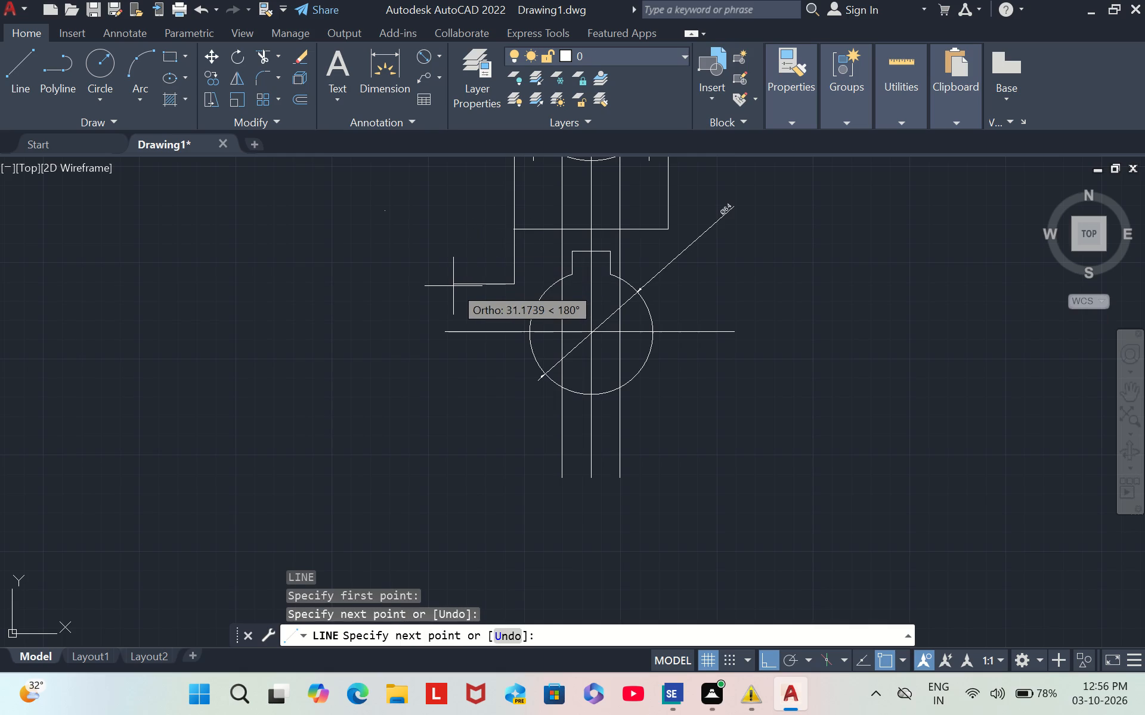
{"action": "key", "text": "Escape"}
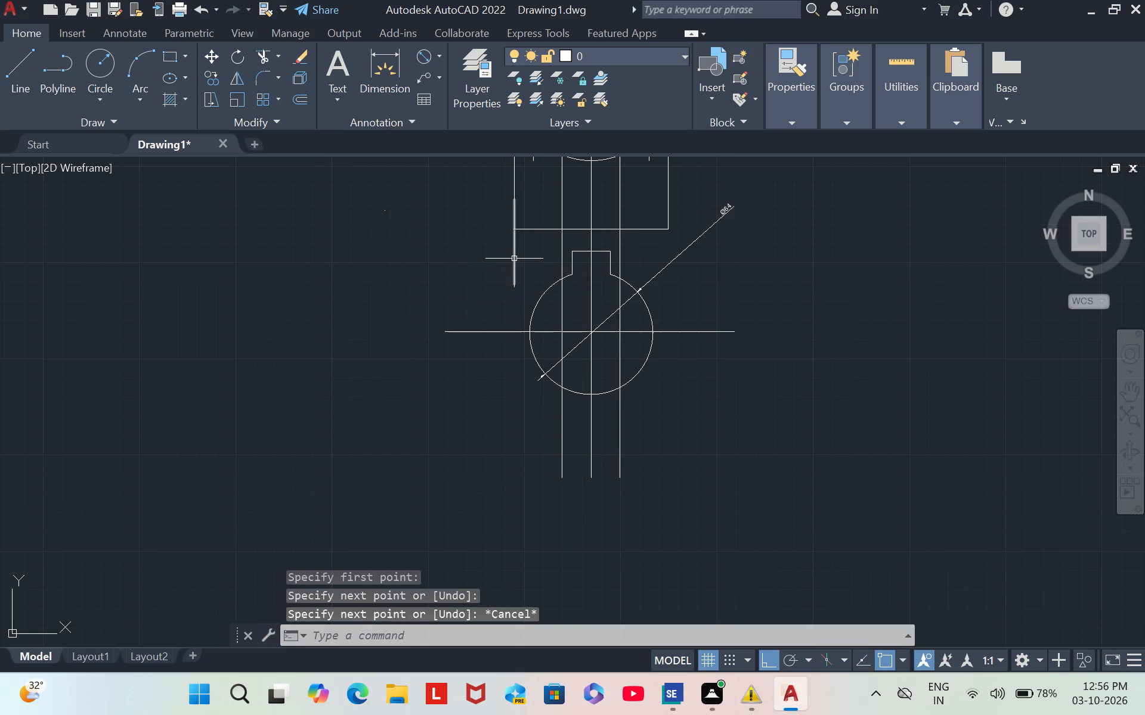
Trim the part of the left vertical line that sticks out below the horizontal bottom edge.
{"action": "left_click", "coordinate": [514, 259]}
{"action": "key", "text": "Escape"}
{"action": "type", "text": "TR"}
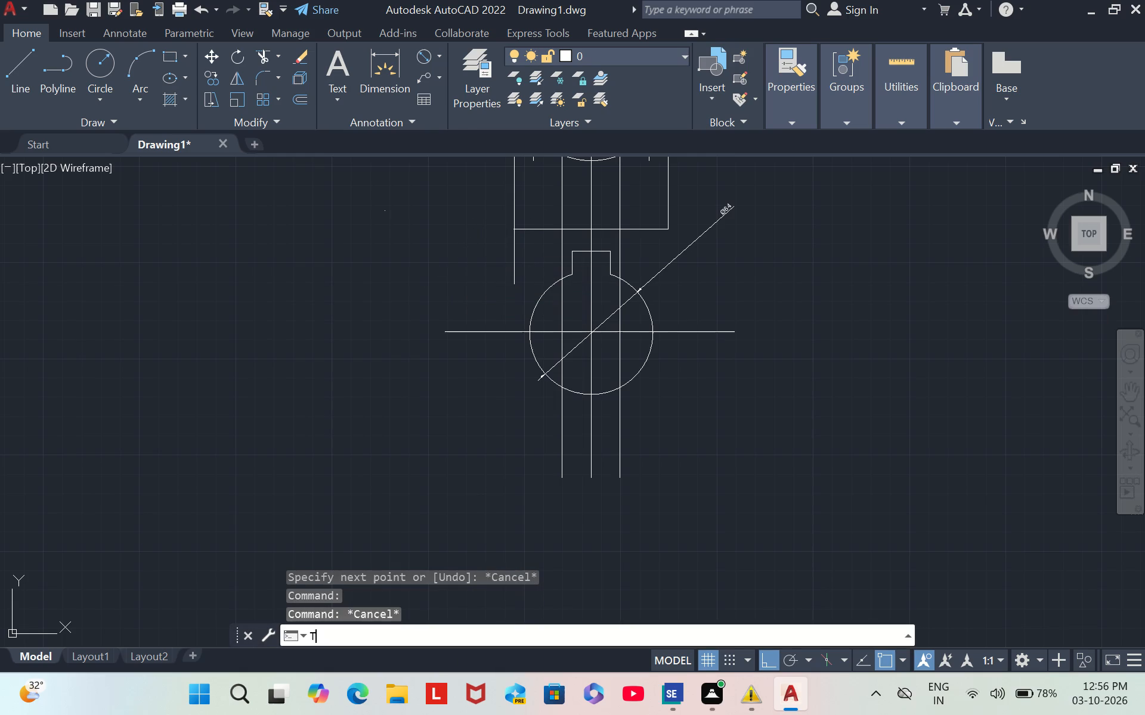
{"action": "key", "text": "Return"}
{"action": "left_click", "coordinate": [517, 258]}
{"action": "left_click", "coordinate": [513, 260]}
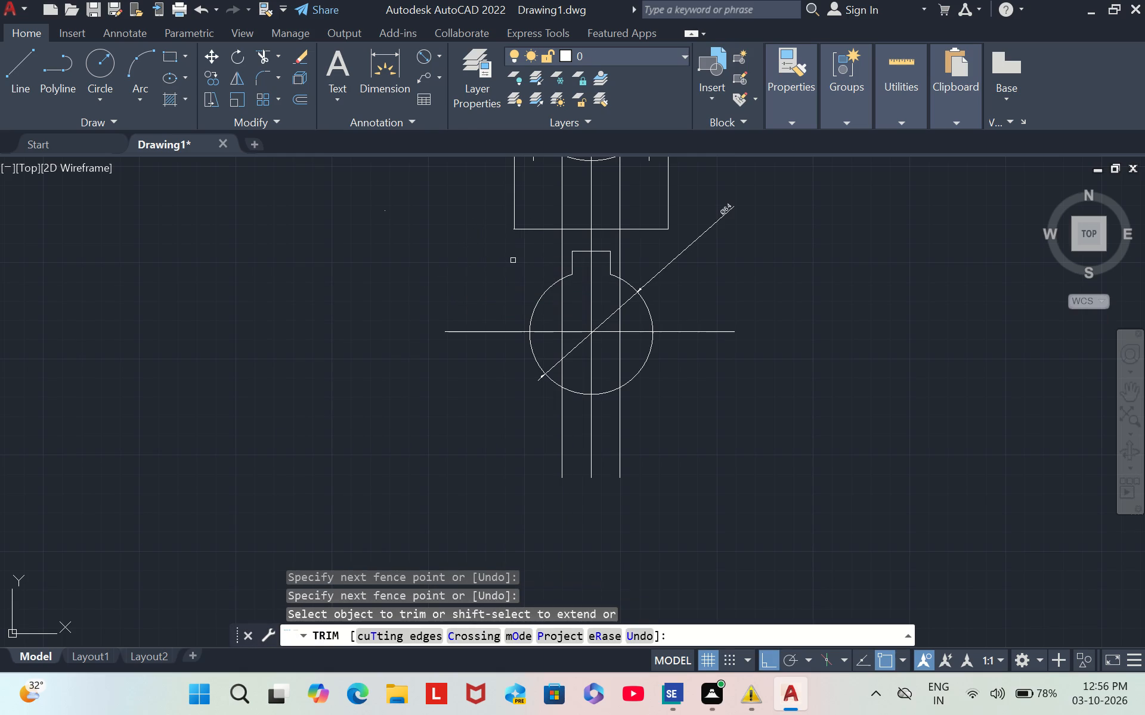
{"action": "key", "text": "Escape"}
{"action": "key", "text": "Escape"}
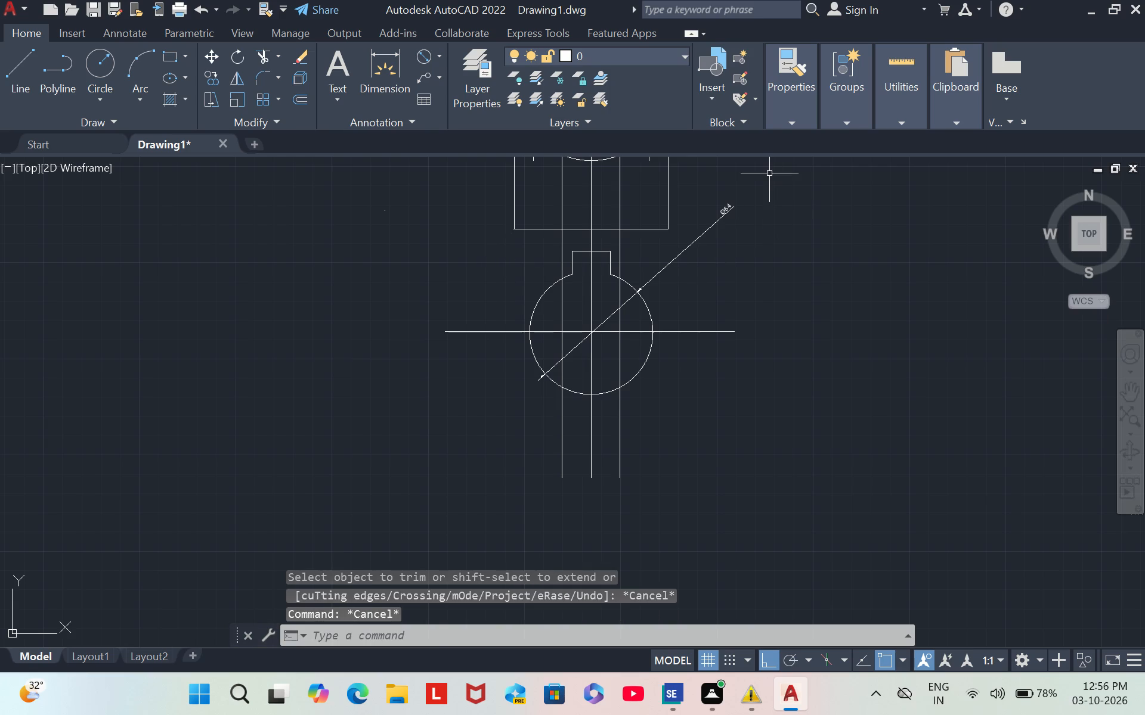
Draw a smaller circle inside the keyed lower circle, centred on the intersection of its centrelines.
{"action": "scroll", "coordinate": [769, 173], "scroll_direction": "up", "scroll_amount": 1}
{"action": "key", "text": "Escape"}
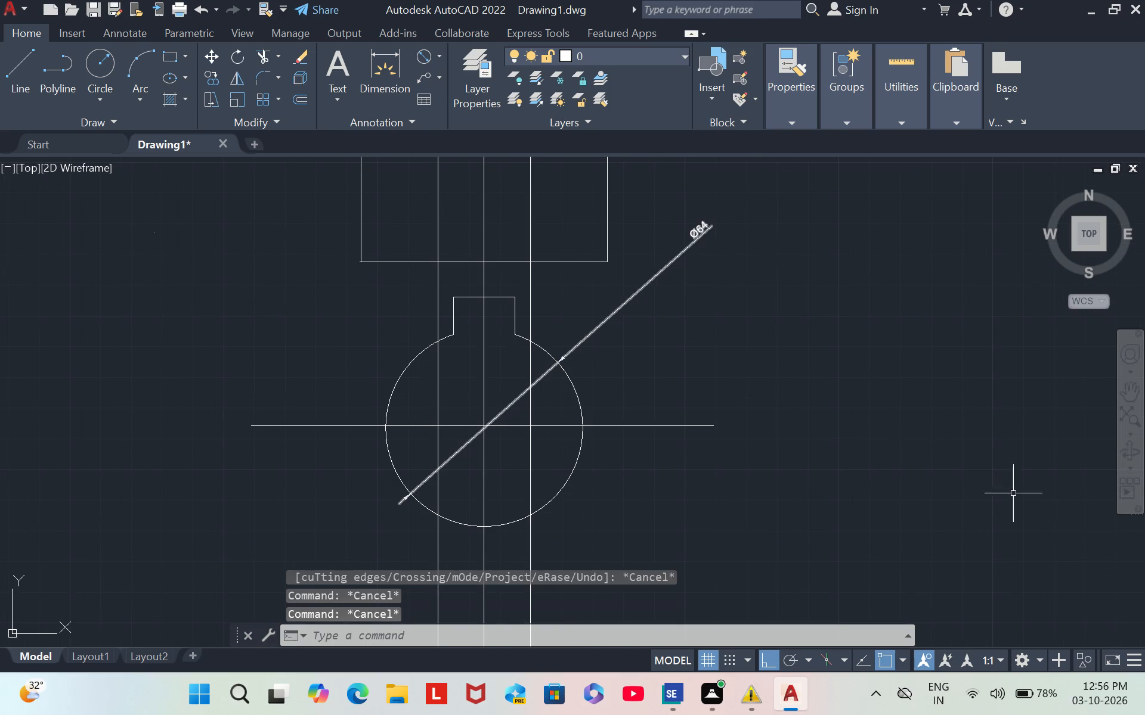
{"action": "left_click", "coordinate": [1129, 384]}
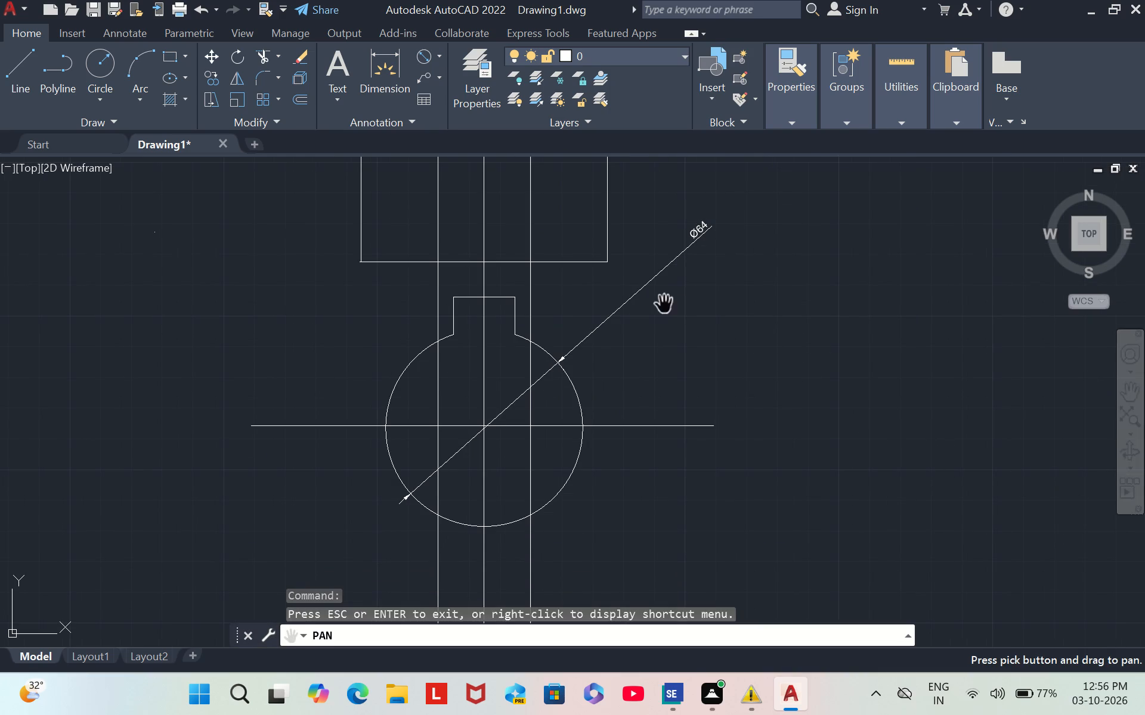
{"action": "left_click_drag", "start_coordinate": [661, 303], "coordinate": [734, 357]}
{"action": "key", "text": "Escape"}
{"action": "key", "text": "Escape"}
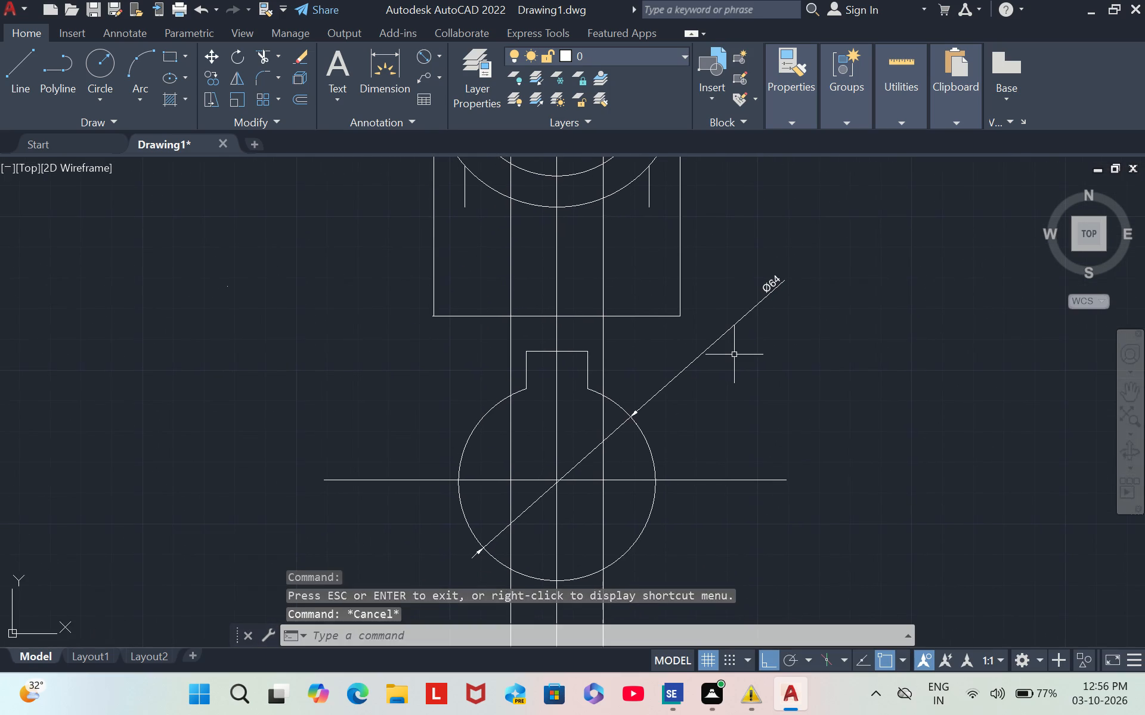
{"action": "key", "text": "Escape"}
{"action": "key", "text": "c"}
{"action": "key", "text": "Return"}
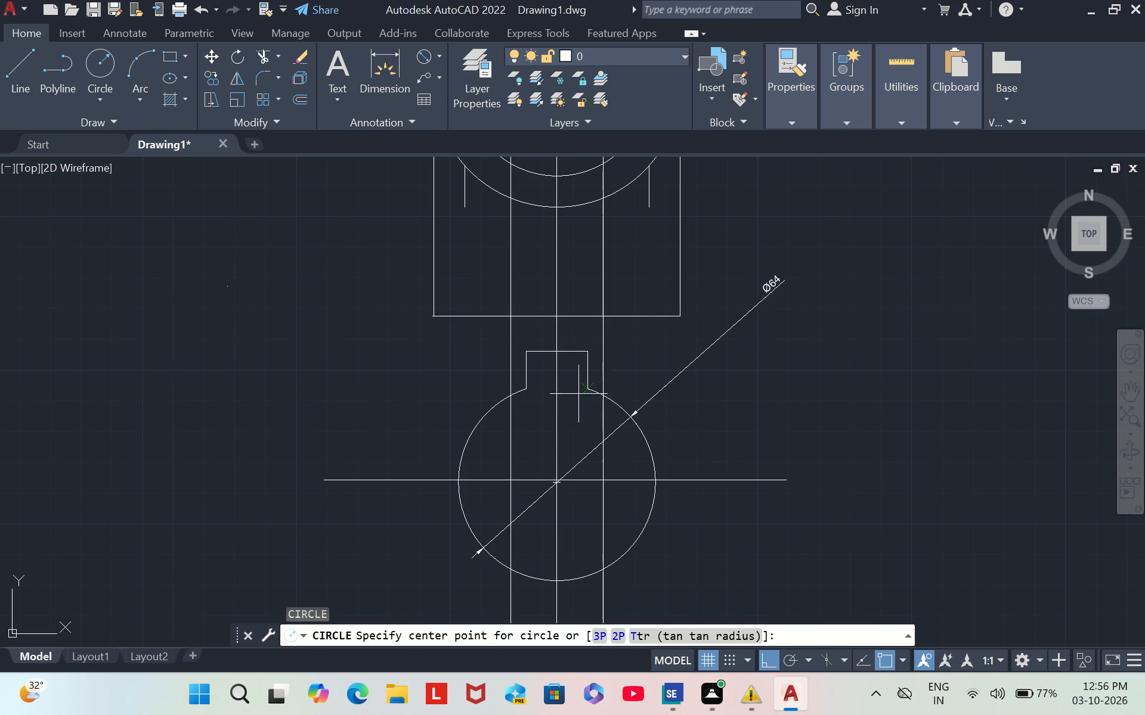
{"action": "left_click", "coordinate": [552, 482]}
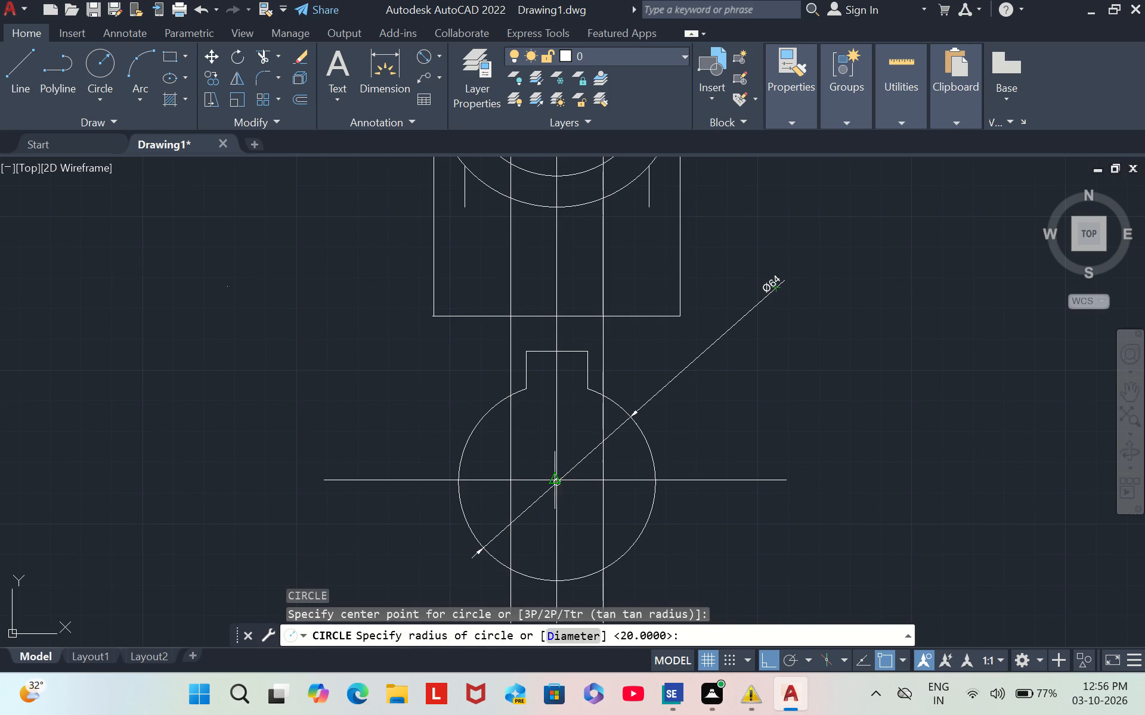
{"action": "left_click_drag", "start_coordinate": [541, 533], "coordinate": [540, 545]}
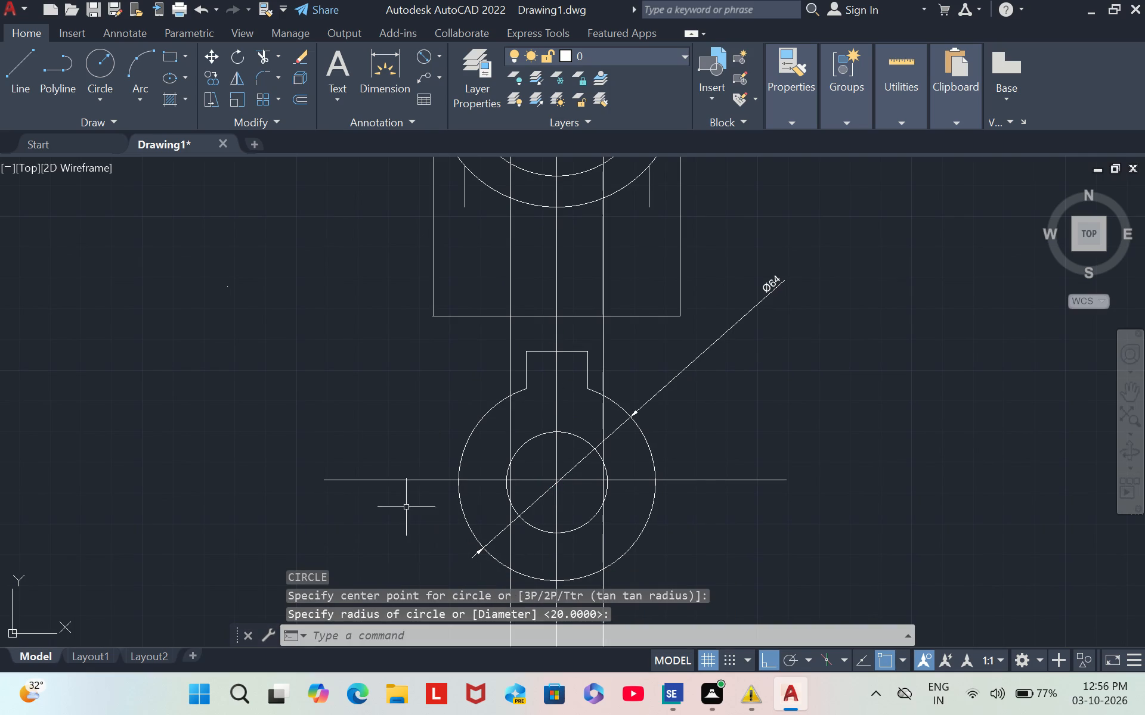
Delete the small circle inside the keyed lower circle.
{"action": "key", "text": "Escape"}
{"action": "key", "text": "Escape"}
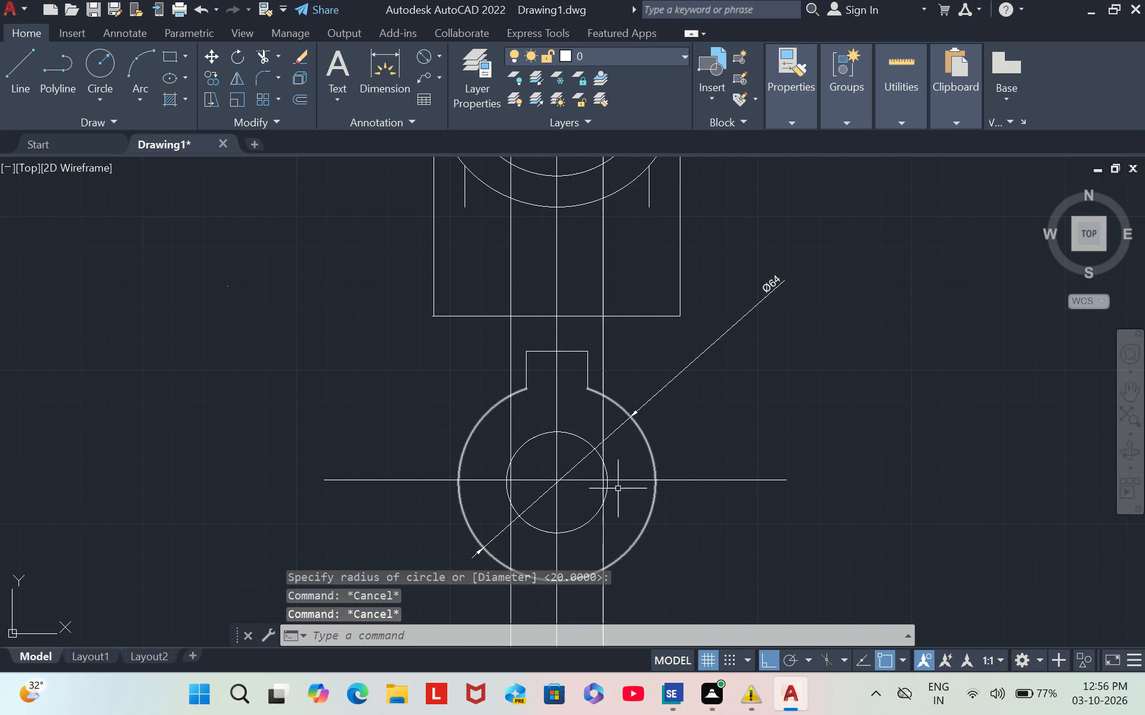
{"action": "left_click", "coordinate": [612, 490]}
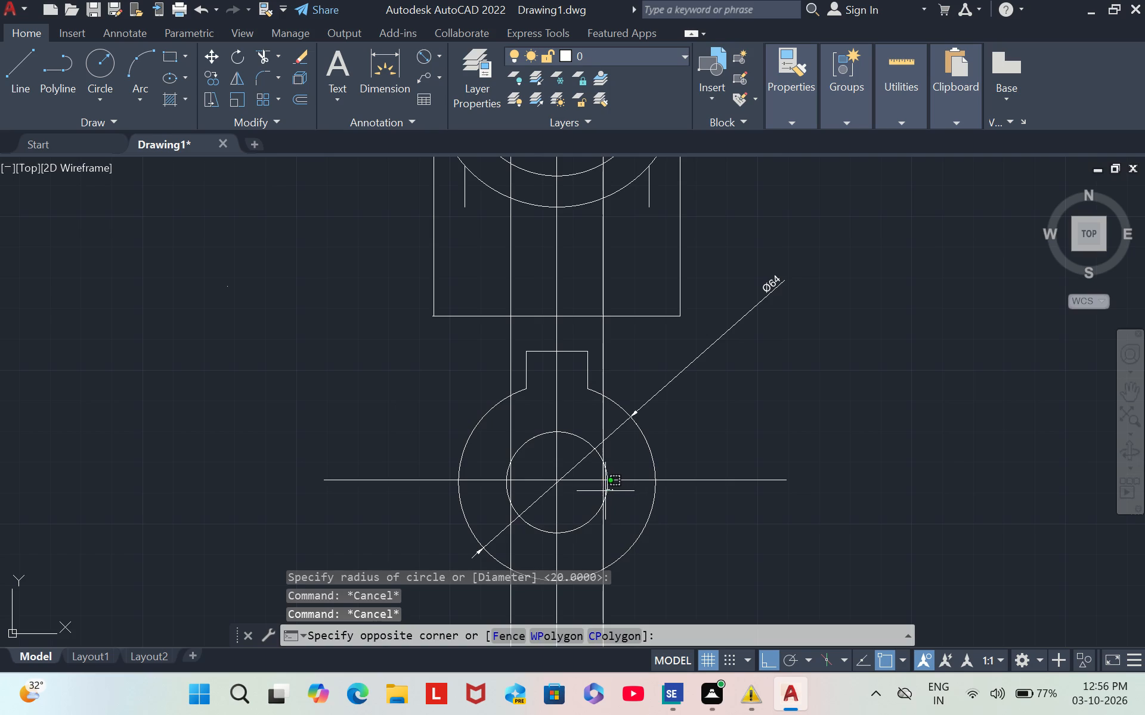
{"action": "left_click", "coordinate": [603, 492]}
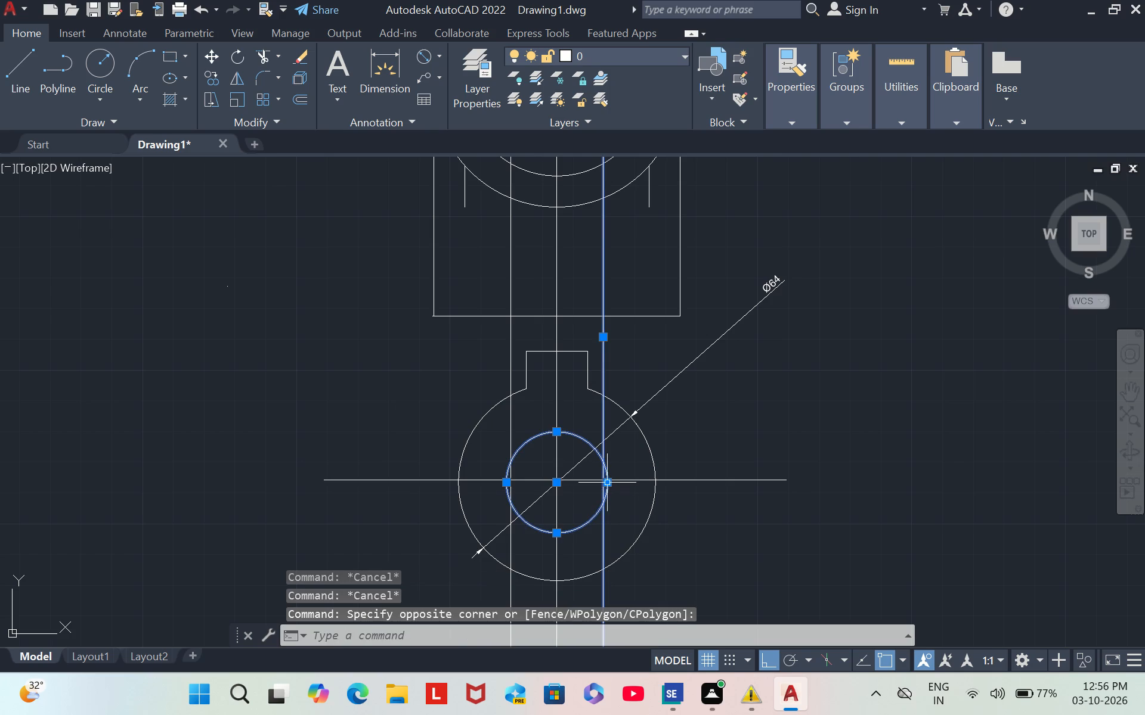
{"action": "key", "text": "Escape"}
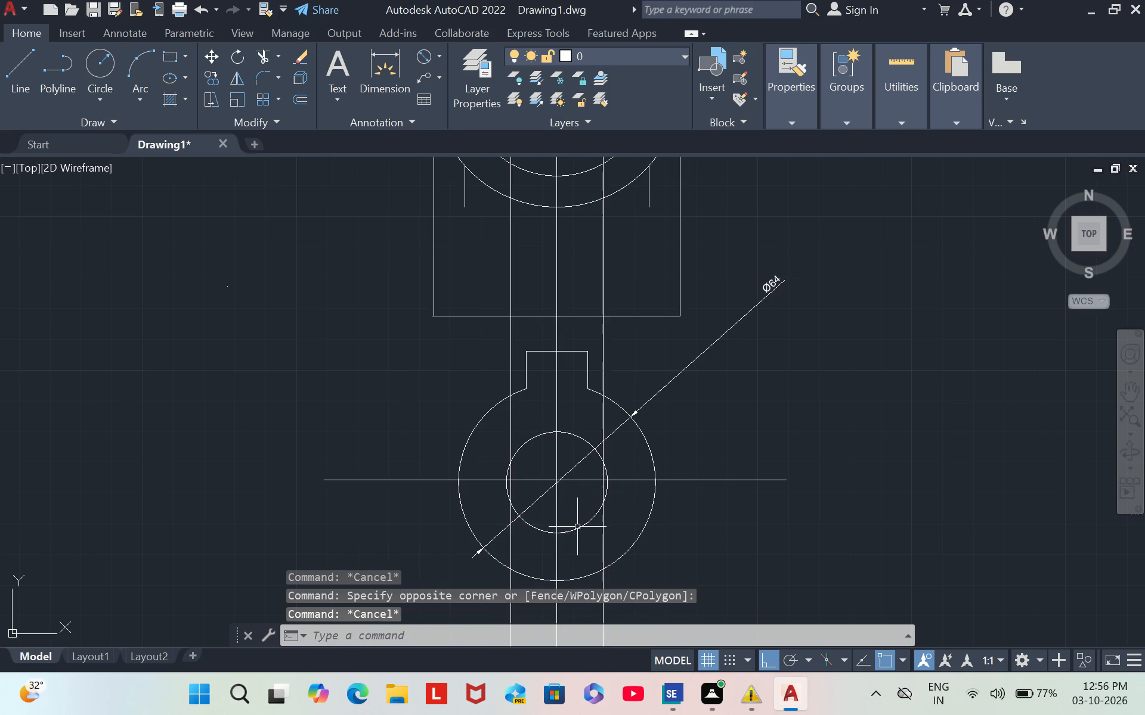
{"action": "left_click", "coordinate": [579, 526]}
{"action": "key", "text": "Delete"}
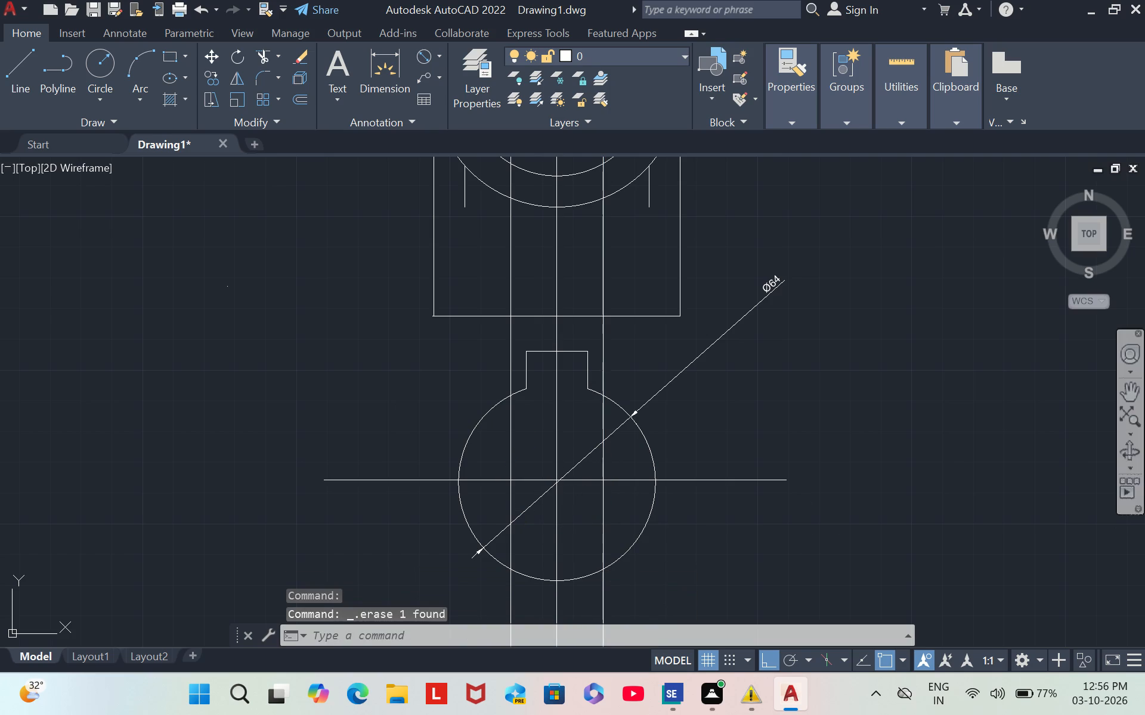
Draw a larger circle of about 53.8 radius around the keyed lower circle, centred on the intersection of its centrelines.
{"action": "left_click", "coordinate": [1133, 388]}
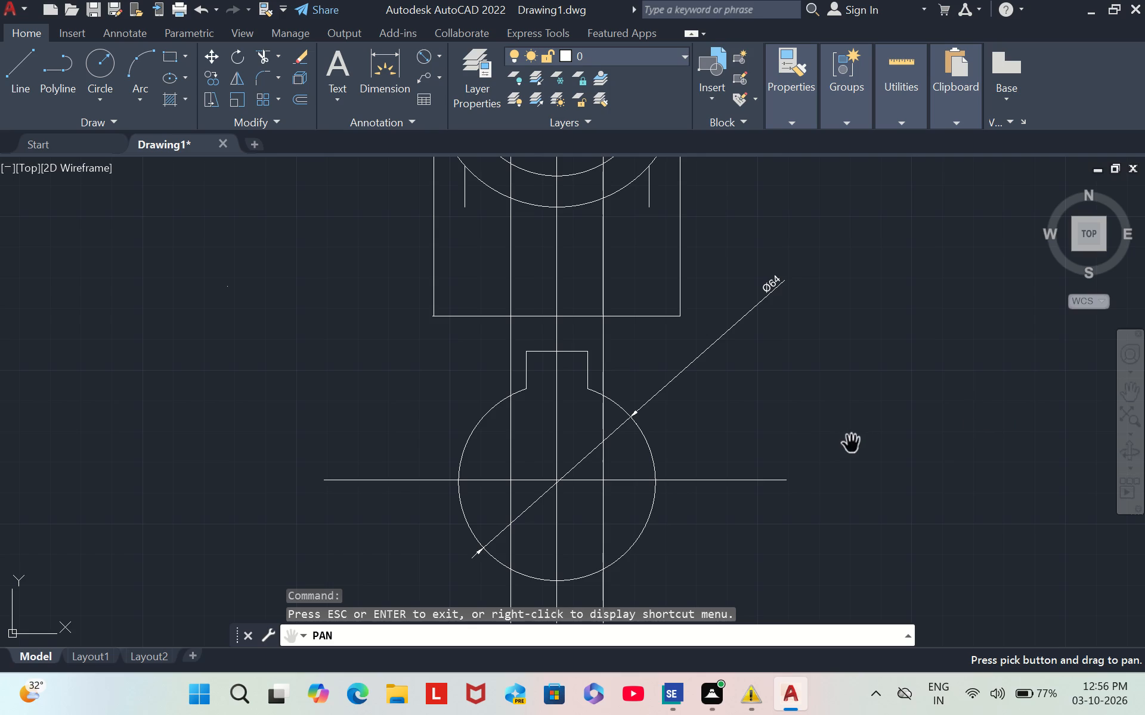
{"action": "scroll", "coordinate": [852, 444], "scroll_direction": "up", "scroll_amount": 1}
{"action": "scroll", "coordinate": [852, 444], "scroll_direction": "down", "scroll_amount": 1}
{"action": "left_click_drag", "start_coordinate": [790, 465], "coordinate": [822, 319]}
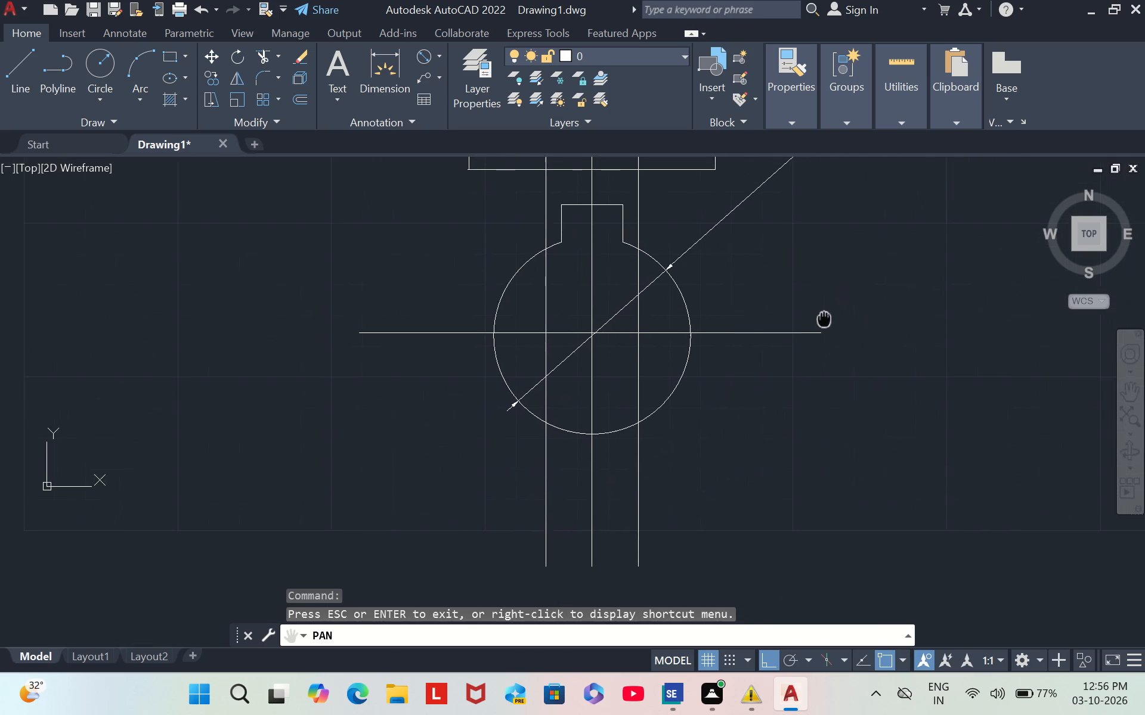
{"action": "left_click_drag", "start_coordinate": [822, 319], "coordinate": [808, 341]}
{"action": "key", "text": "Escape"}
{"action": "key", "text": "Escape"}
{"action": "key", "text": "Escape"}
{"action": "key", "text": "c"}
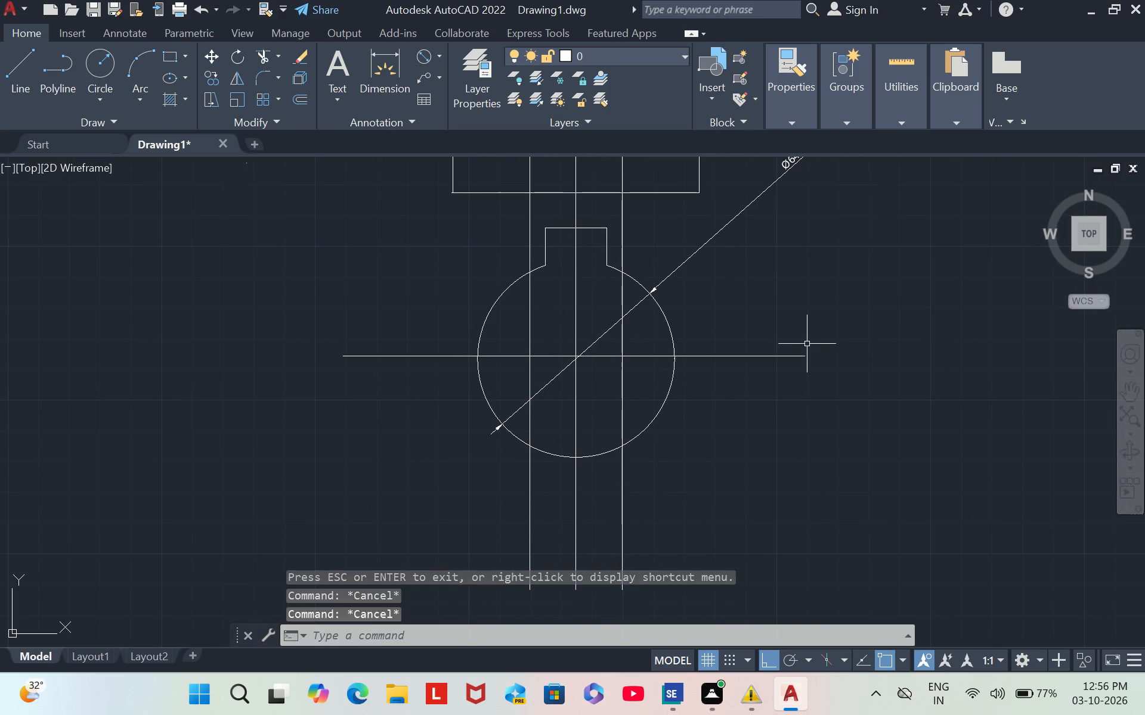
{"action": "key", "text": "Return"}
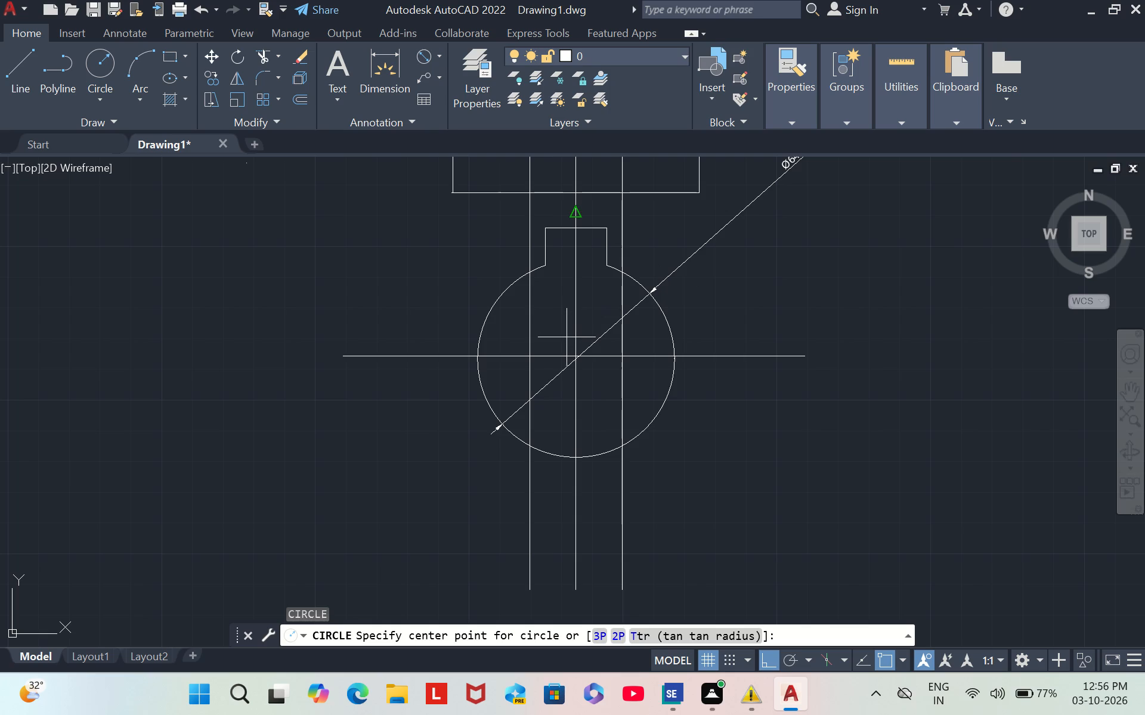
{"action": "left_click", "coordinate": [575, 357]}
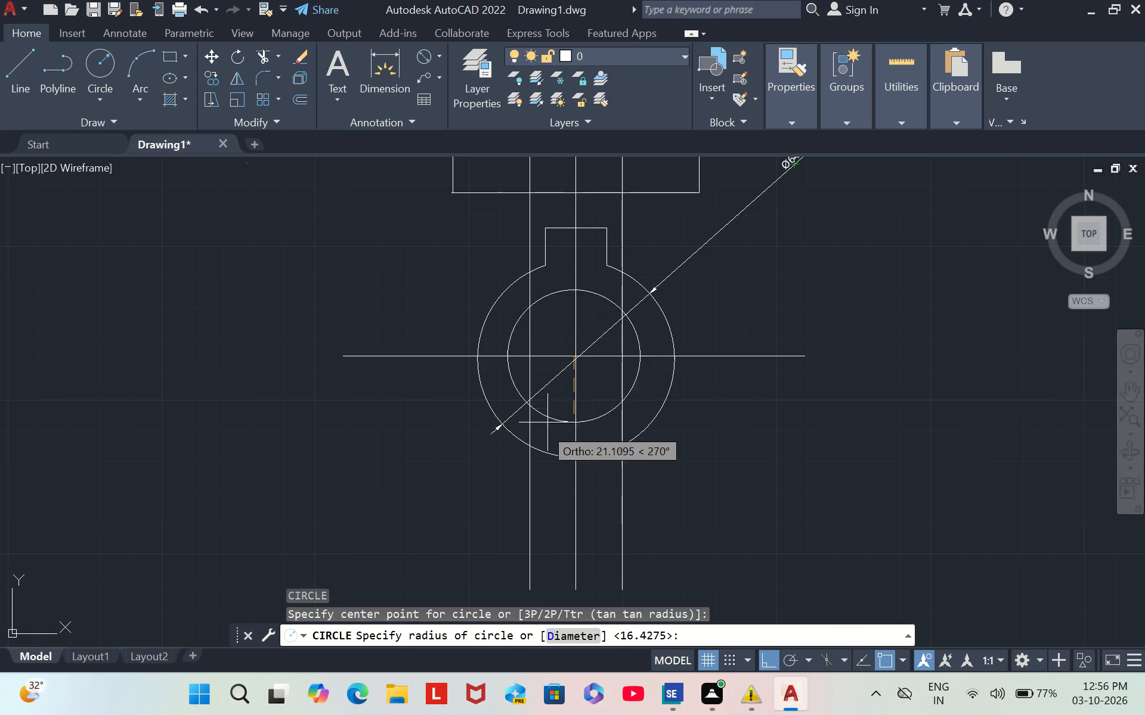
{"action": "left_click", "coordinate": [473, 522]}
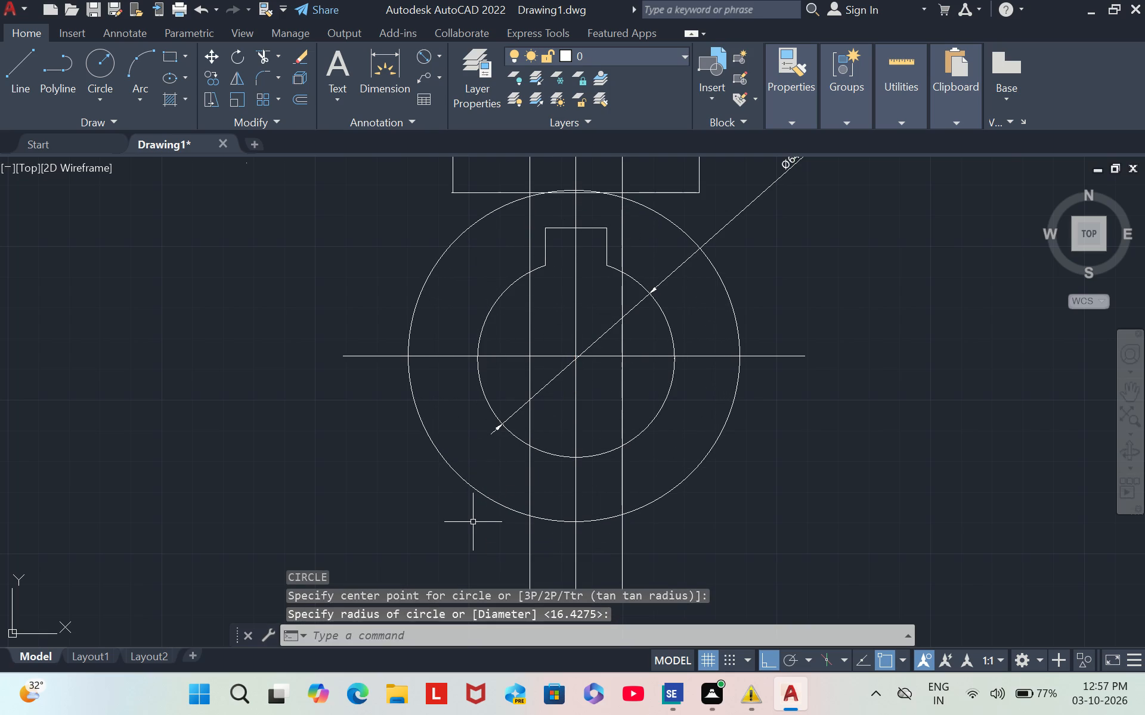
{"action": "key", "text": "Escape"}
{"action": "key", "text": "Escape"}
{"action": "key", "text": "Escape"}
{"action": "key", "text": "Escape"}
{"action": "key", "text": "Escape"}
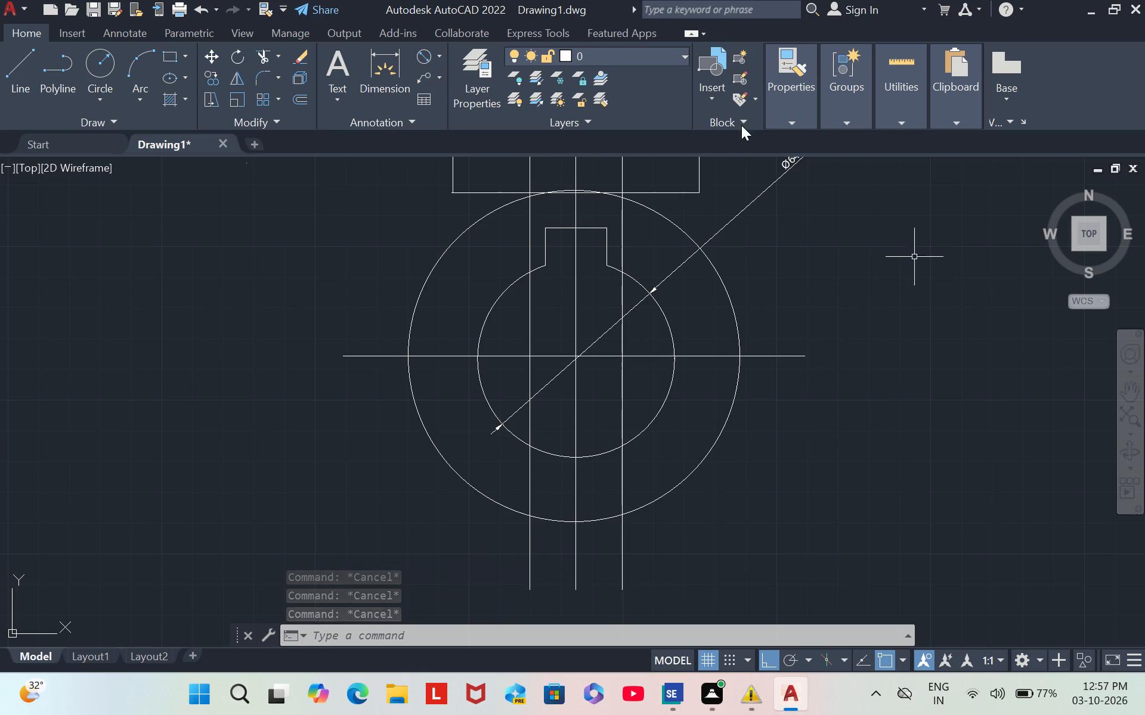
Delete the horizontal bottom edge that joins the two outer side lines.
{"action": "left_click", "coordinate": [645, 193]}
{"action": "key", "text": "Delete"}
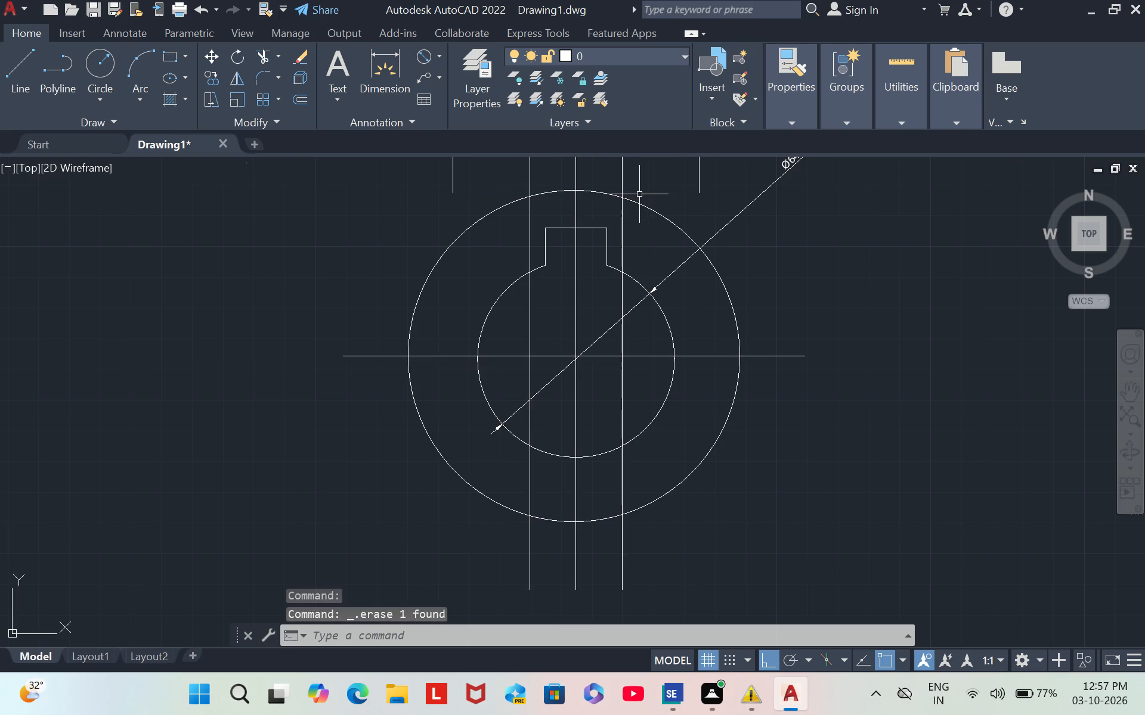
Extend the right and left outer side lines down to the large lower circle.
{"action": "type", "text": "EX"}
{"action": "key", "text": "Return"}
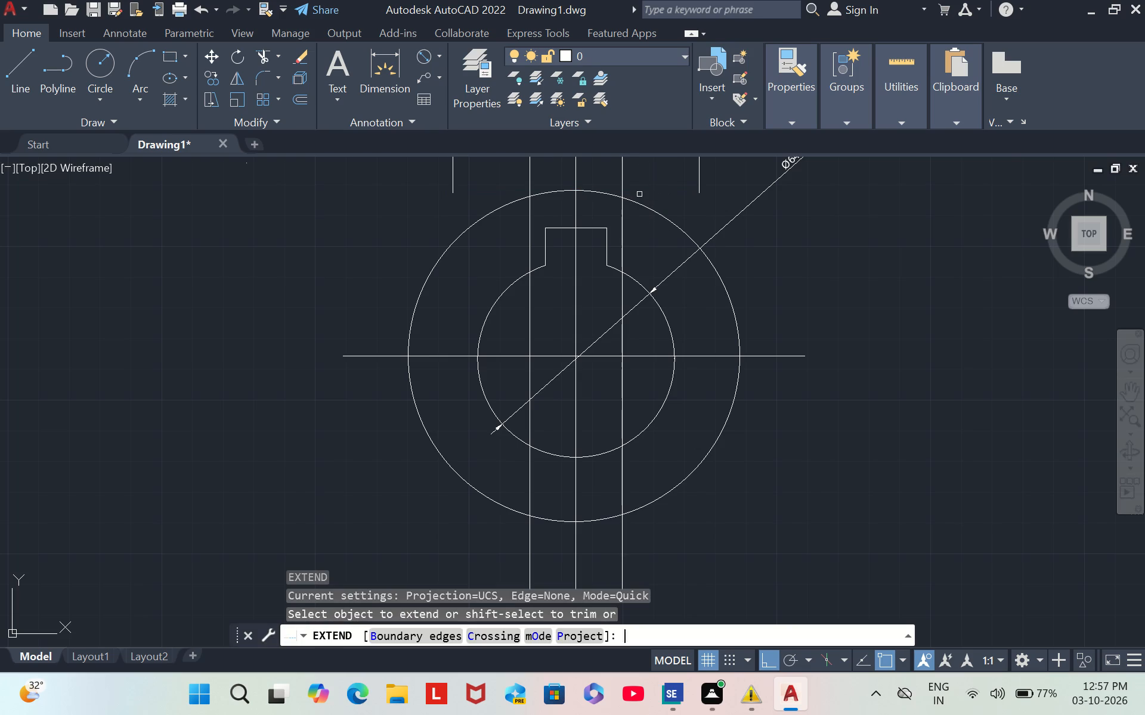
{"action": "left_click", "coordinate": [699, 183]}
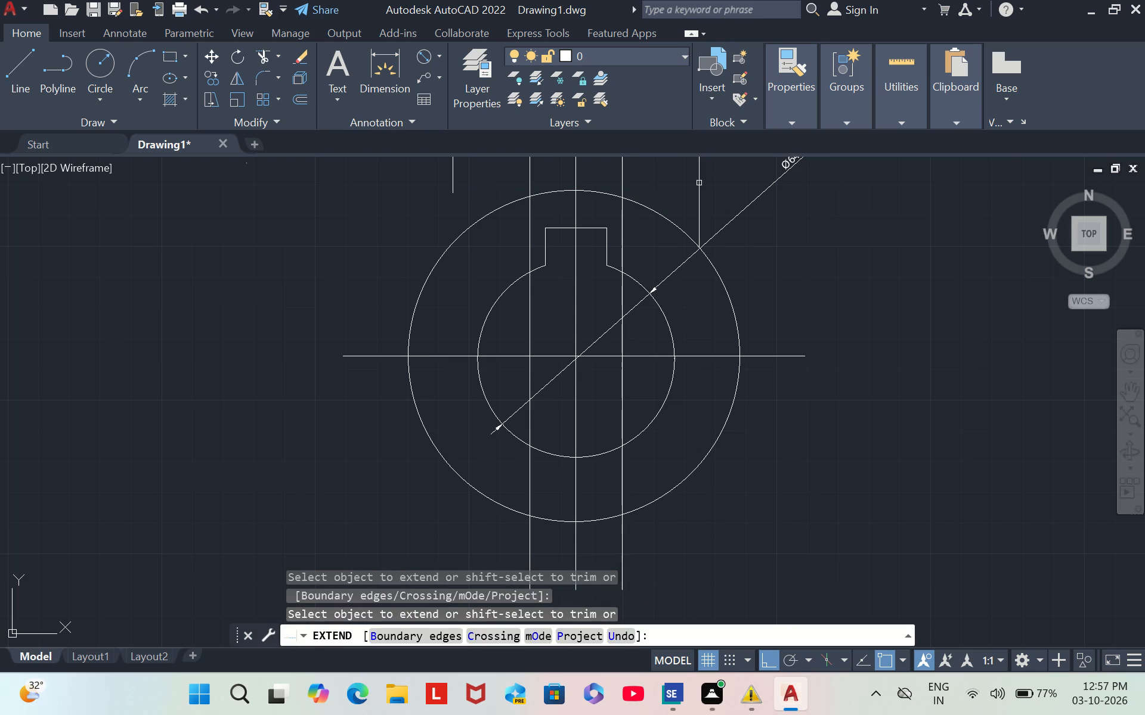
{"action": "left_click", "coordinate": [451, 182]}
{"action": "key", "text": "Escape"}
{"action": "key", "text": "Escape"}
{"action": "key", "text": "Escape"}
{"action": "key", "text": "Escape"}
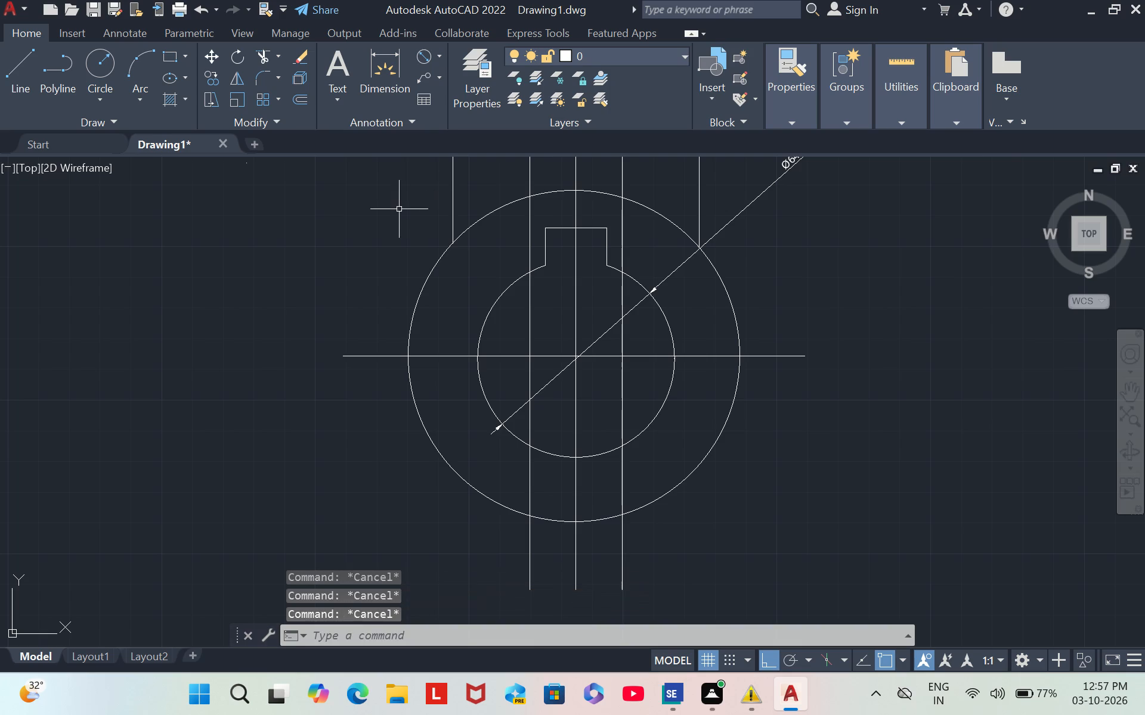
{"action": "key", "text": "Escape"}
{"action": "key", "text": "Escape"}
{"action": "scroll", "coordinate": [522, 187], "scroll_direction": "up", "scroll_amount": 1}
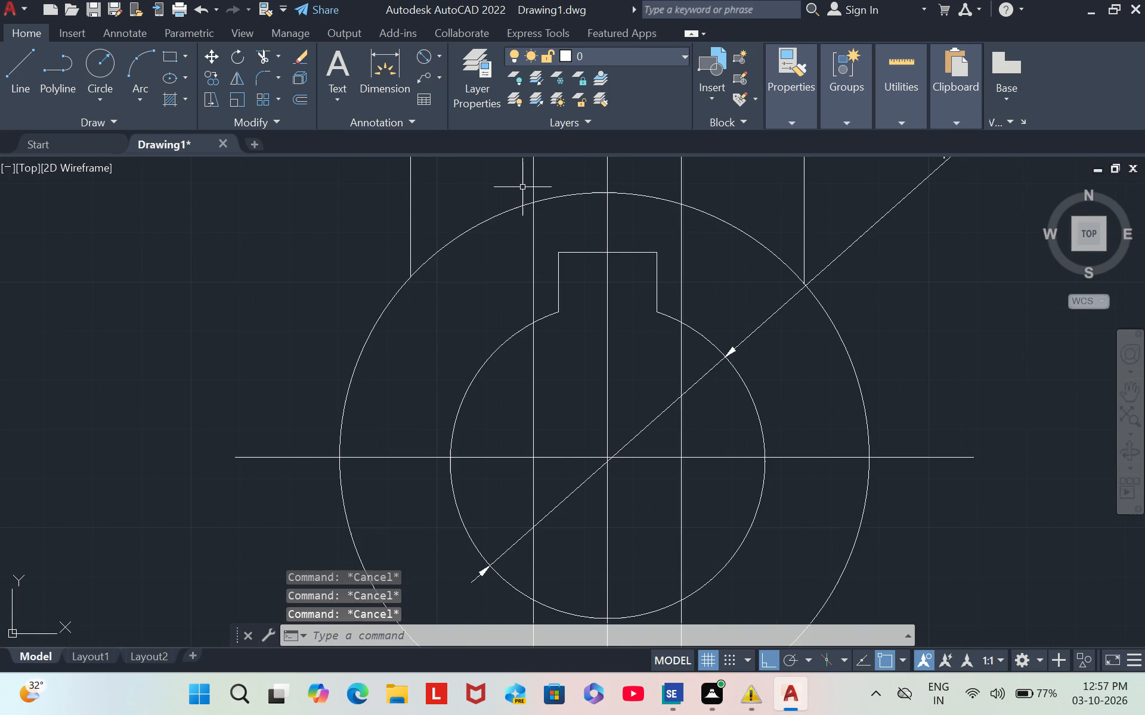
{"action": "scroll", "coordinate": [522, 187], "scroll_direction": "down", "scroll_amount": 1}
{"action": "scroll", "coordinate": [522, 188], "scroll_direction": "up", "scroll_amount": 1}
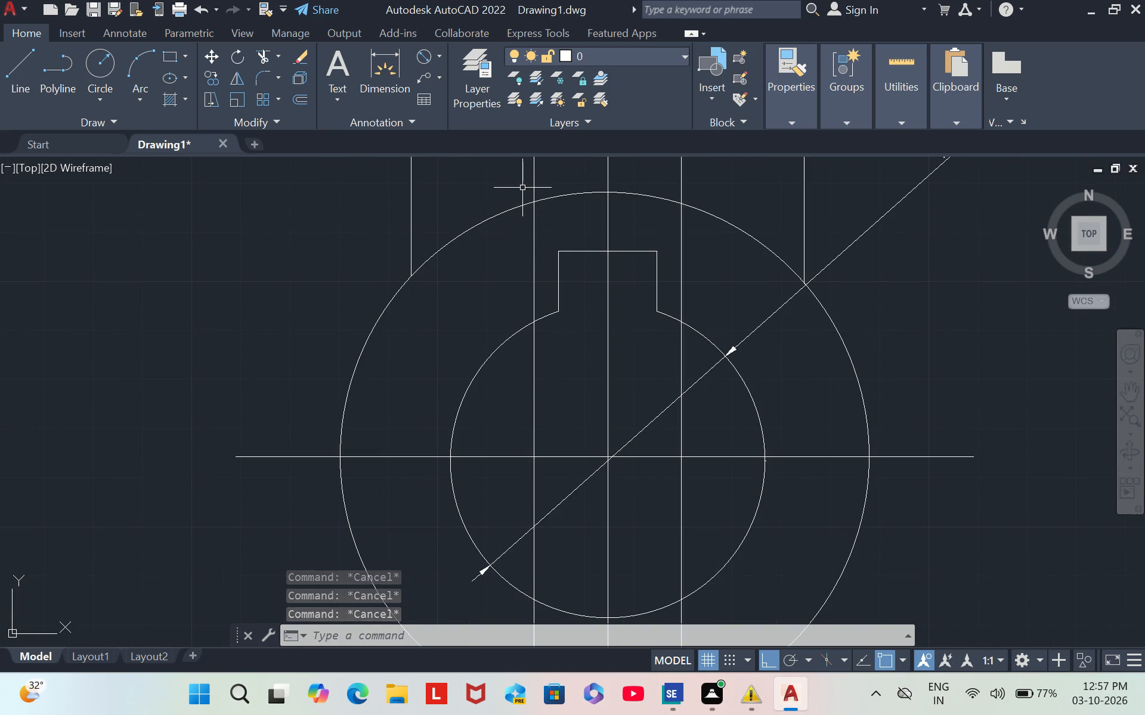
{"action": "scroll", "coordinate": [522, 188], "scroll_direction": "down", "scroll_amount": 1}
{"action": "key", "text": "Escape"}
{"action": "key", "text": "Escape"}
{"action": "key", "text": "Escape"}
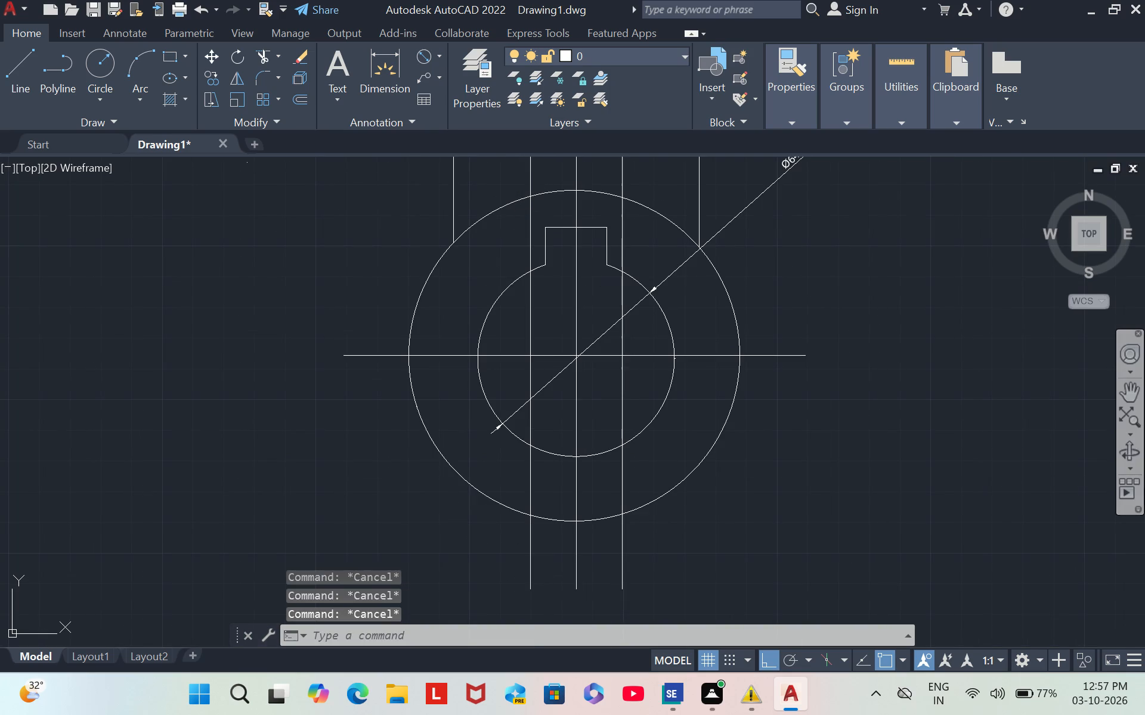
Fillet the left inner vertical line with the underside of the upper outer circle, entering 5 as the value.
{"action": "left_click", "coordinate": [1135, 399]}
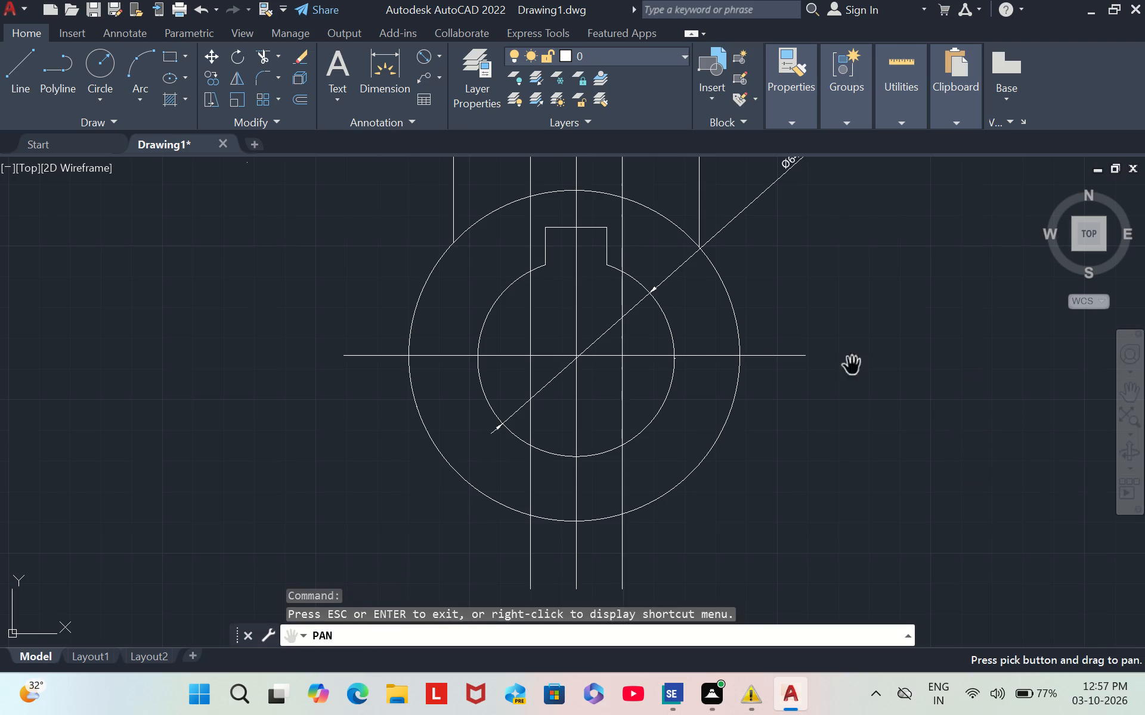
{"action": "left_click_drag", "start_coordinate": [685, 361], "coordinate": [645, 514]}
{"action": "key", "text": "Escape"}
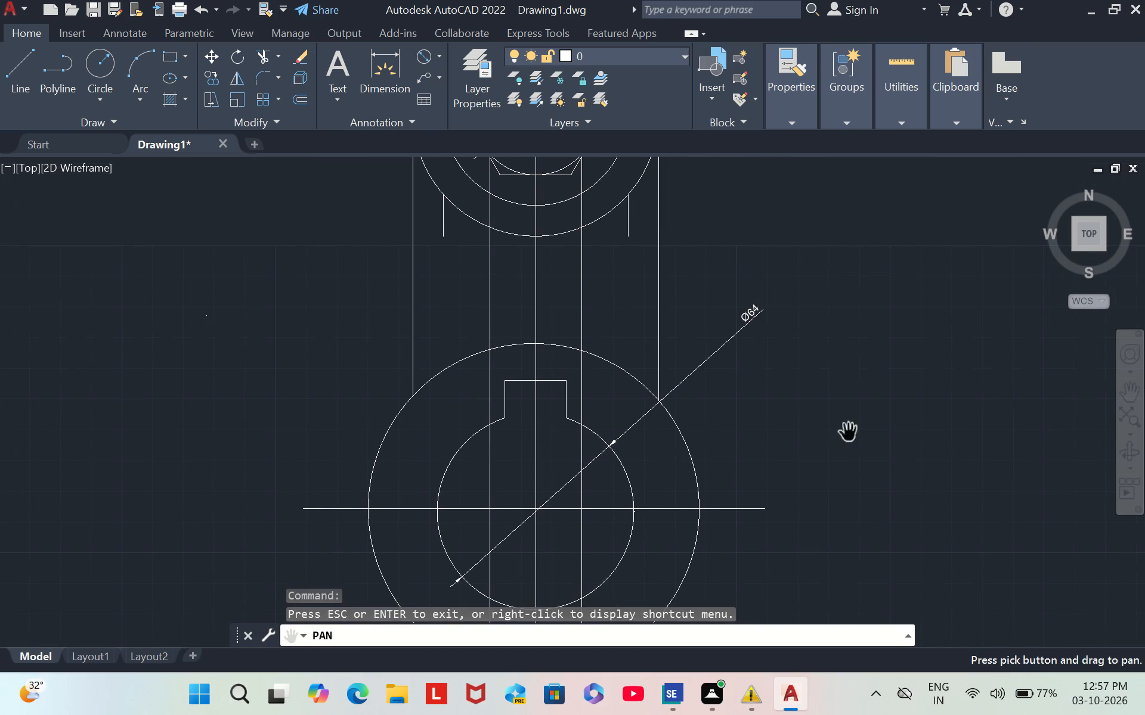
{"action": "key", "text": "Escape"}
{"action": "key", "text": "Escape"}
{"action": "key", "text": "Escape"}
{"action": "key", "text": "Escape"}
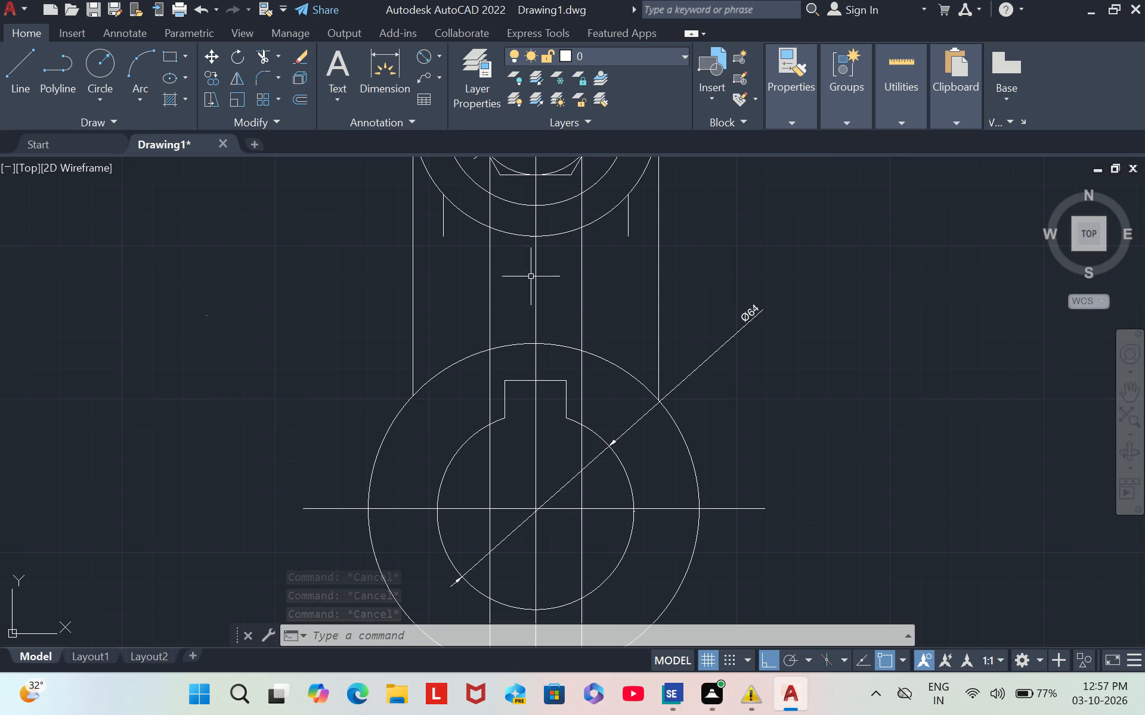
{"action": "left_click", "coordinate": [268, 83]}
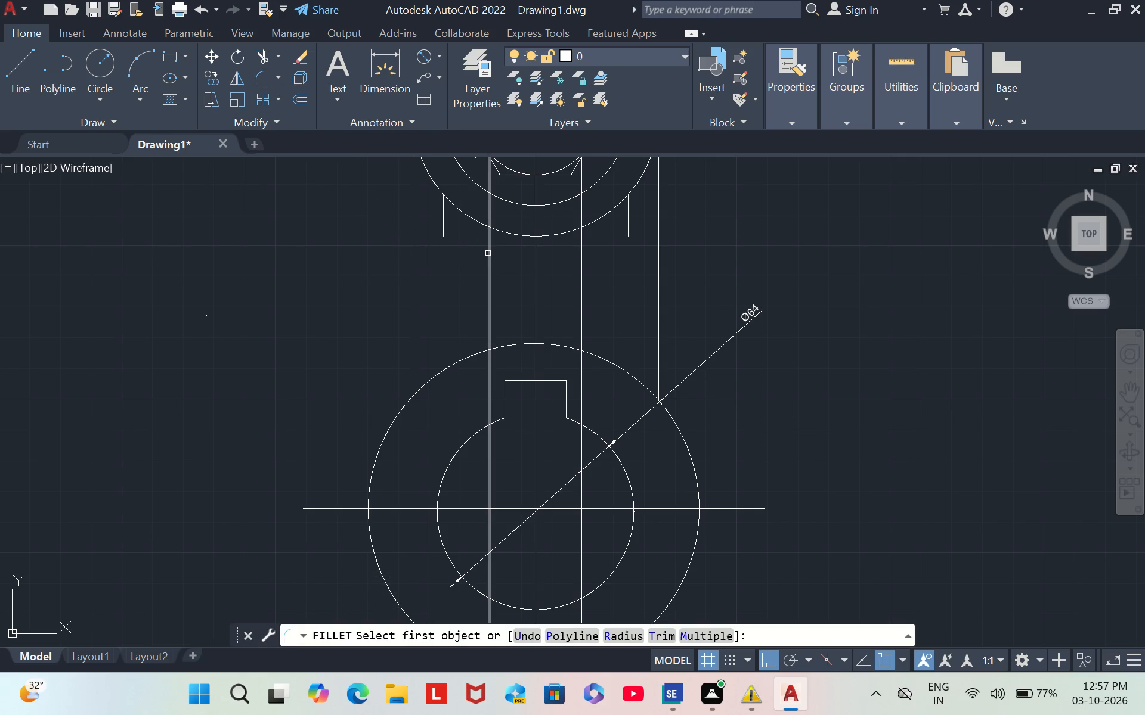
{"action": "key", "text": "5"}
{"action": "key", "text": "Return"}
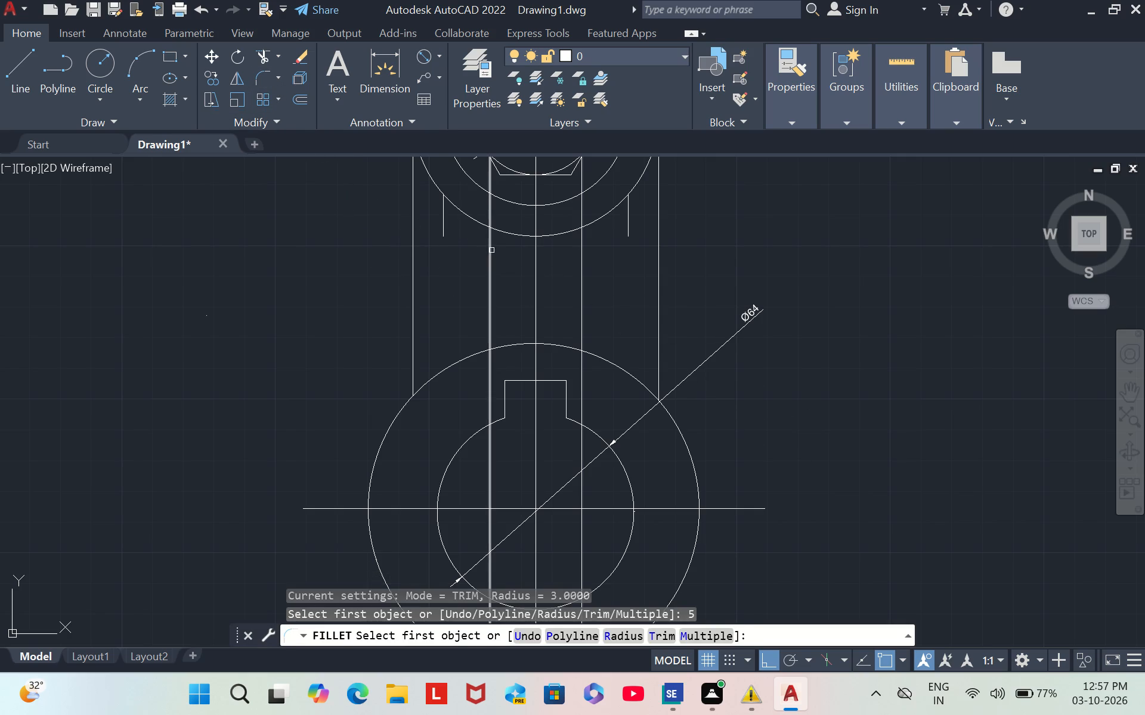
{"action": "left_click", "coordinate": [491, 246]}
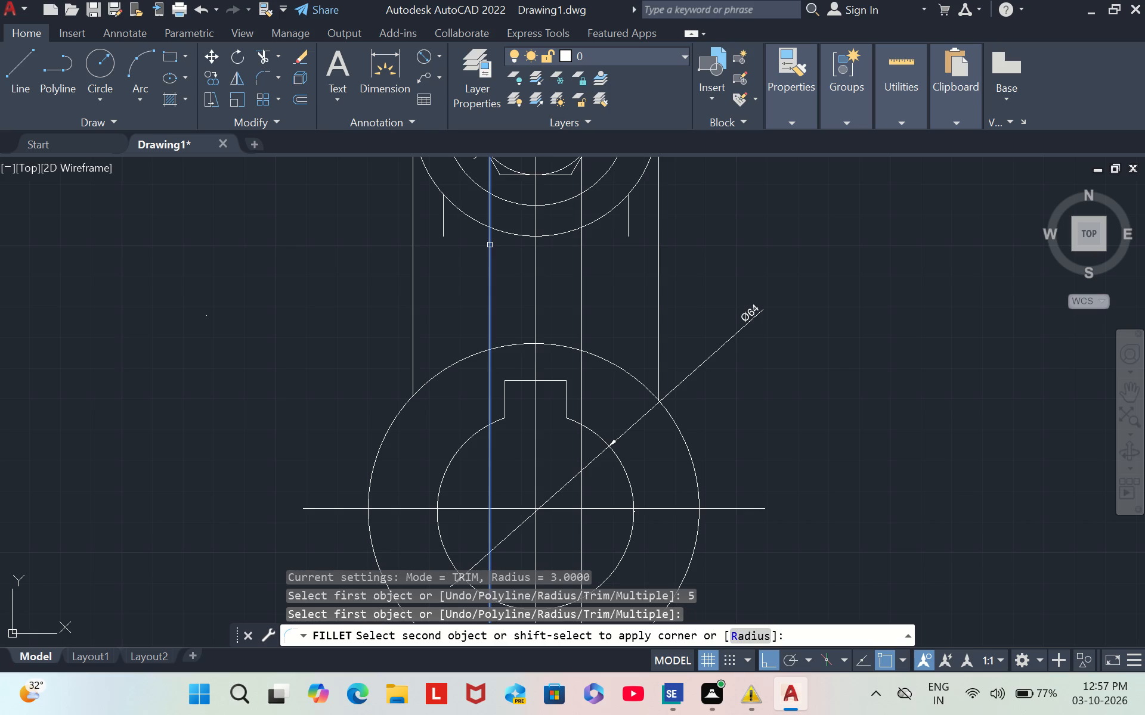
{"action": "left_click", "coordinate": [502, 232]}
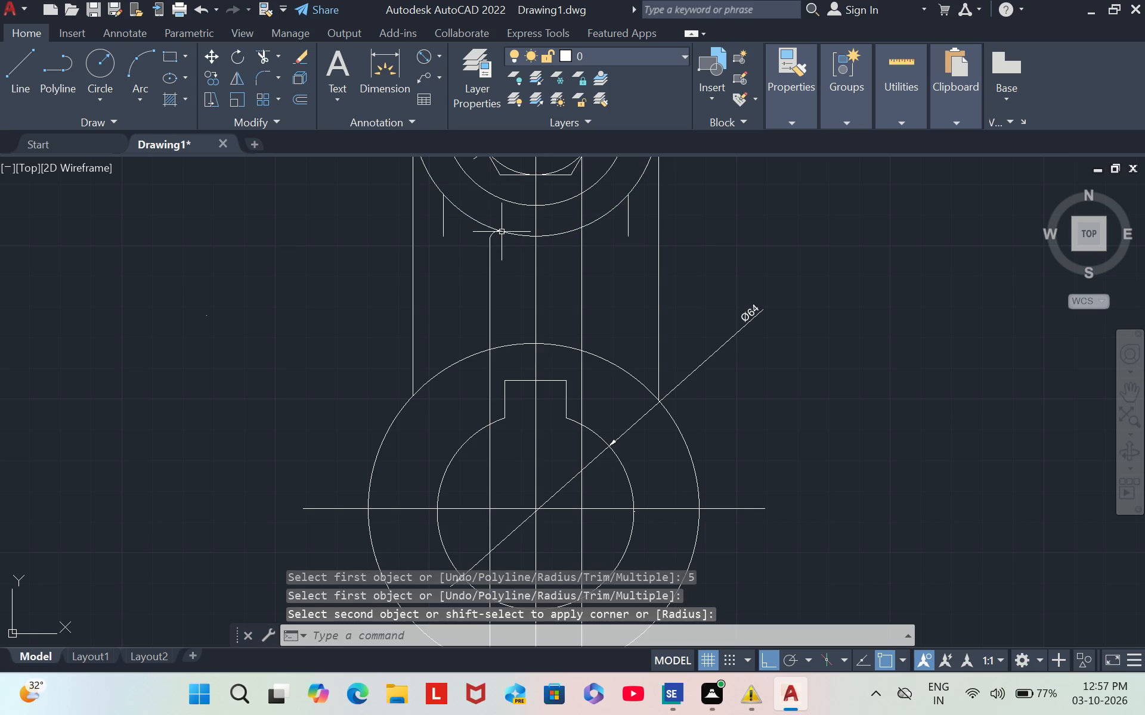
Fillet the right inner vertical line with the underside of the upper outer circle, entering 5 as the value.
{"action": "left_click", "coordinate": [265, 79]}
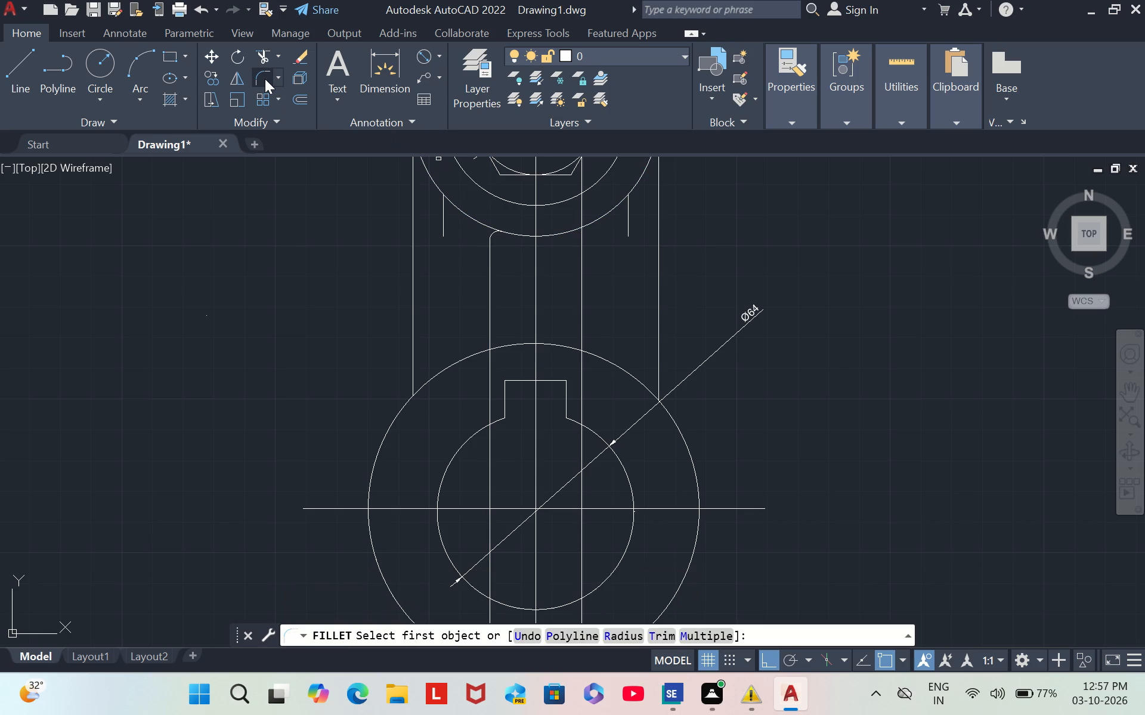
{"action": "key", "text": "5"}
{"action": "key", "text": "Return"}
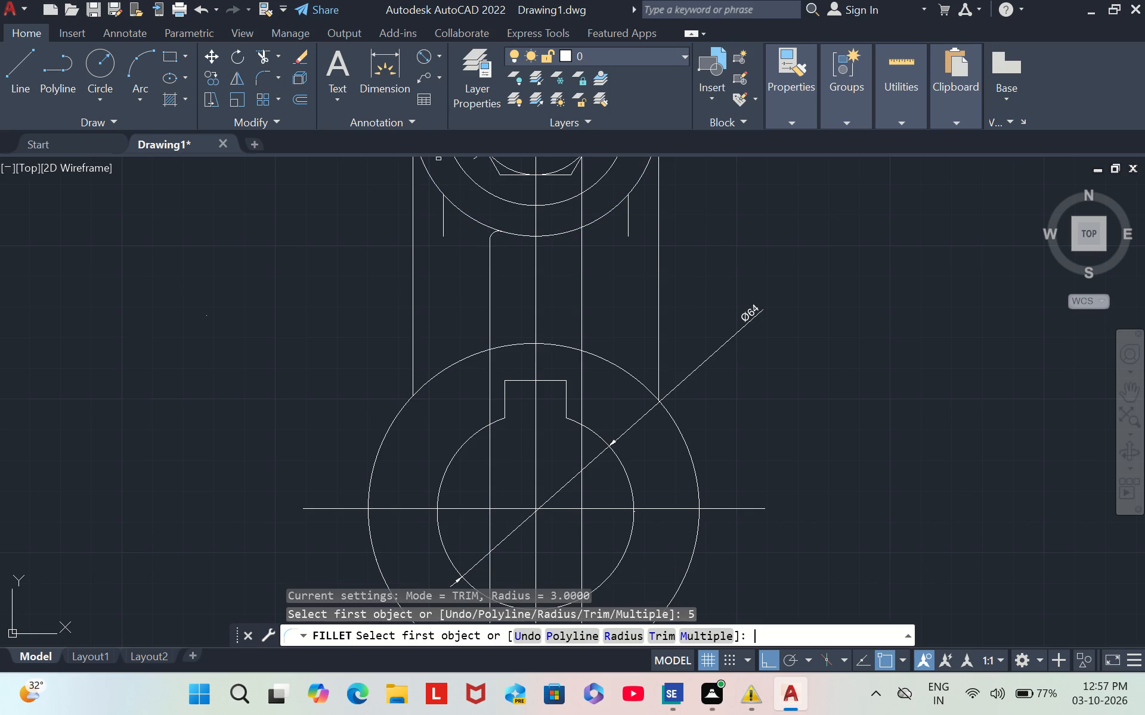
{"action": "left_click", "coordinate": [584, 247]}
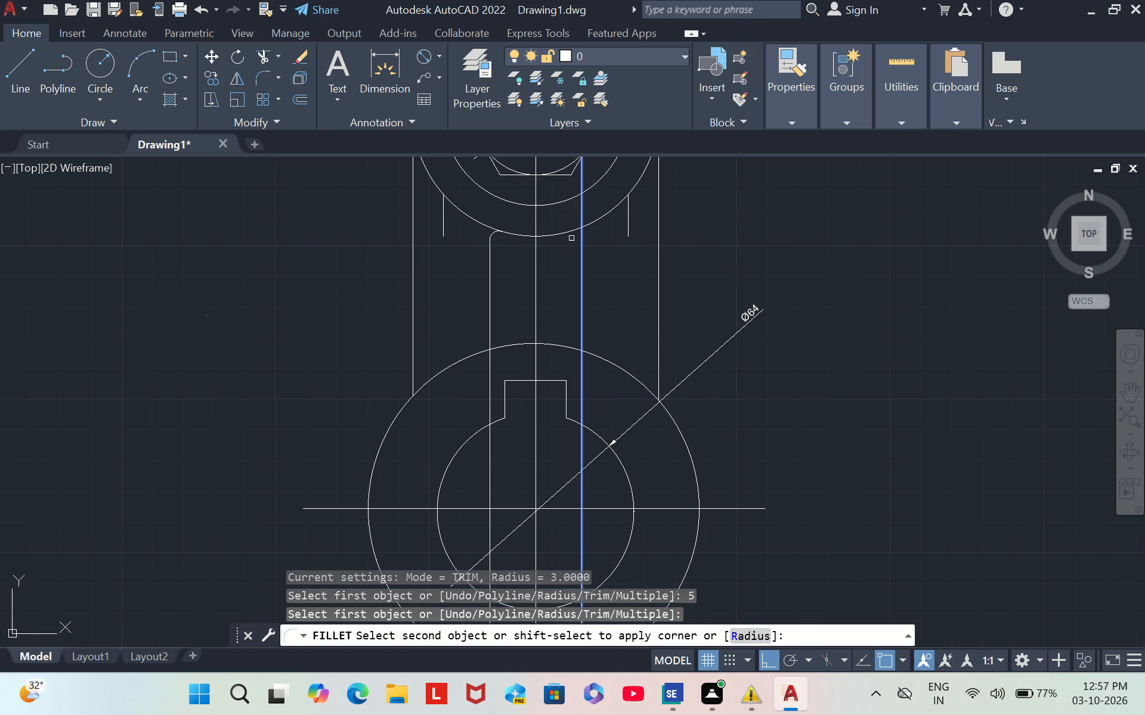
{"action": "left_click", "coordinate": [567, 229]}
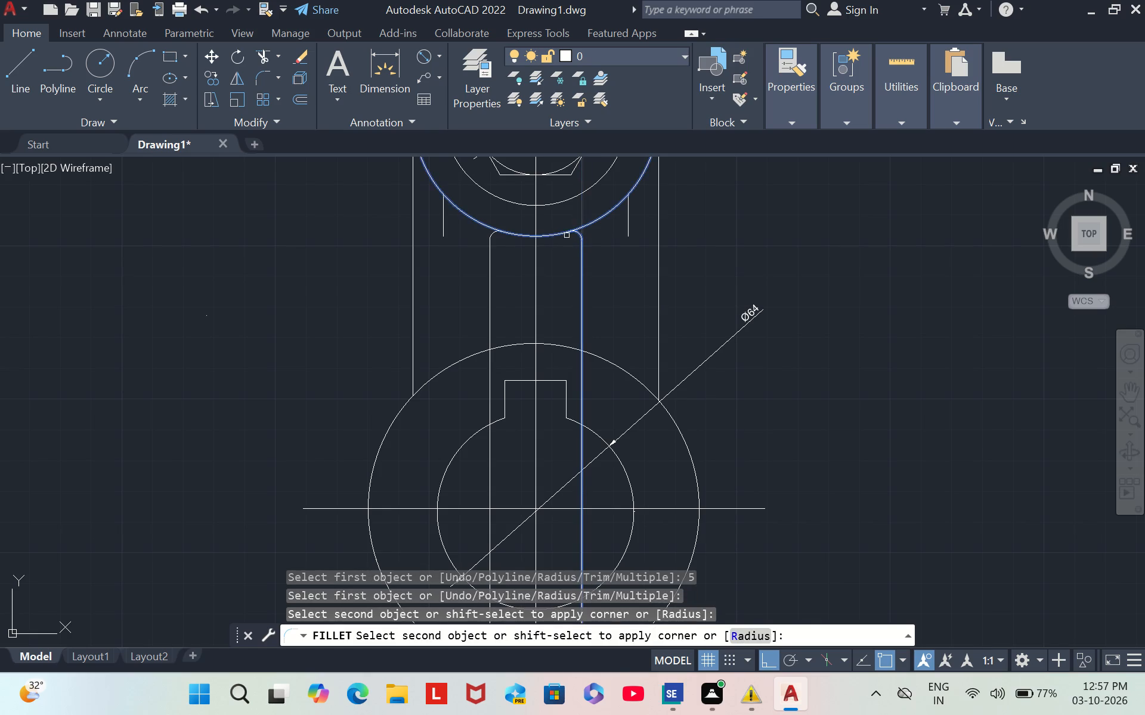
{"action": "left_click", "coordinate": [564, 235]}
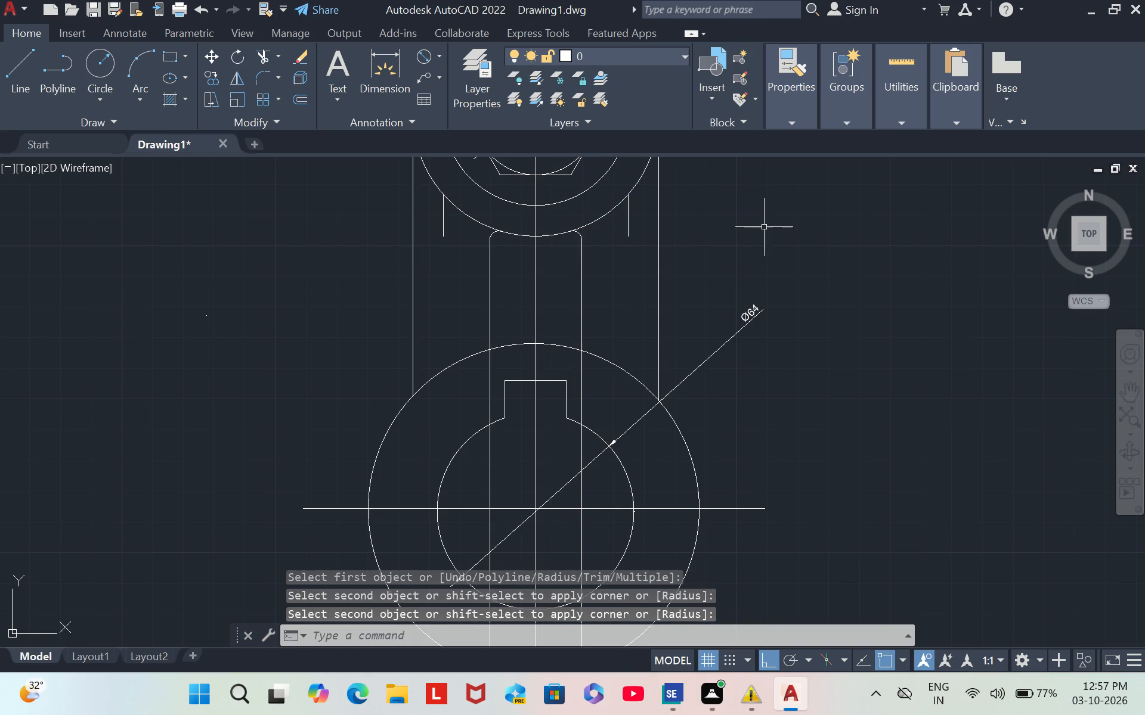
{"action": "key", "text": "Escape"}
{"action": "key", "text": "Escape"}
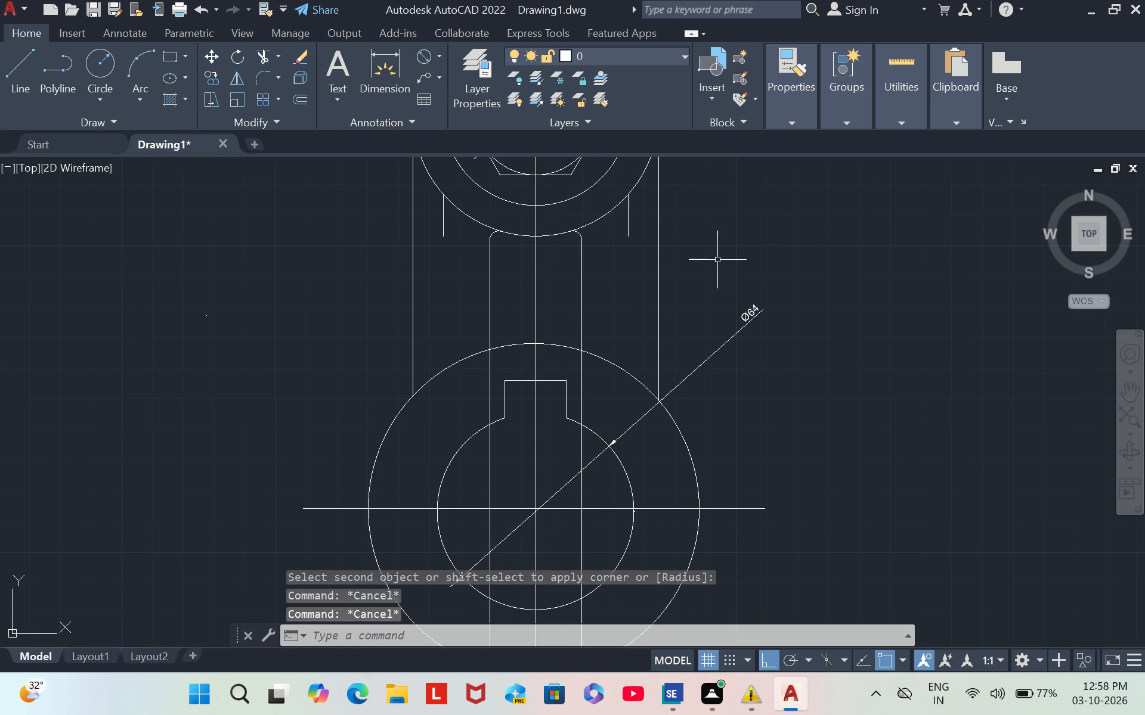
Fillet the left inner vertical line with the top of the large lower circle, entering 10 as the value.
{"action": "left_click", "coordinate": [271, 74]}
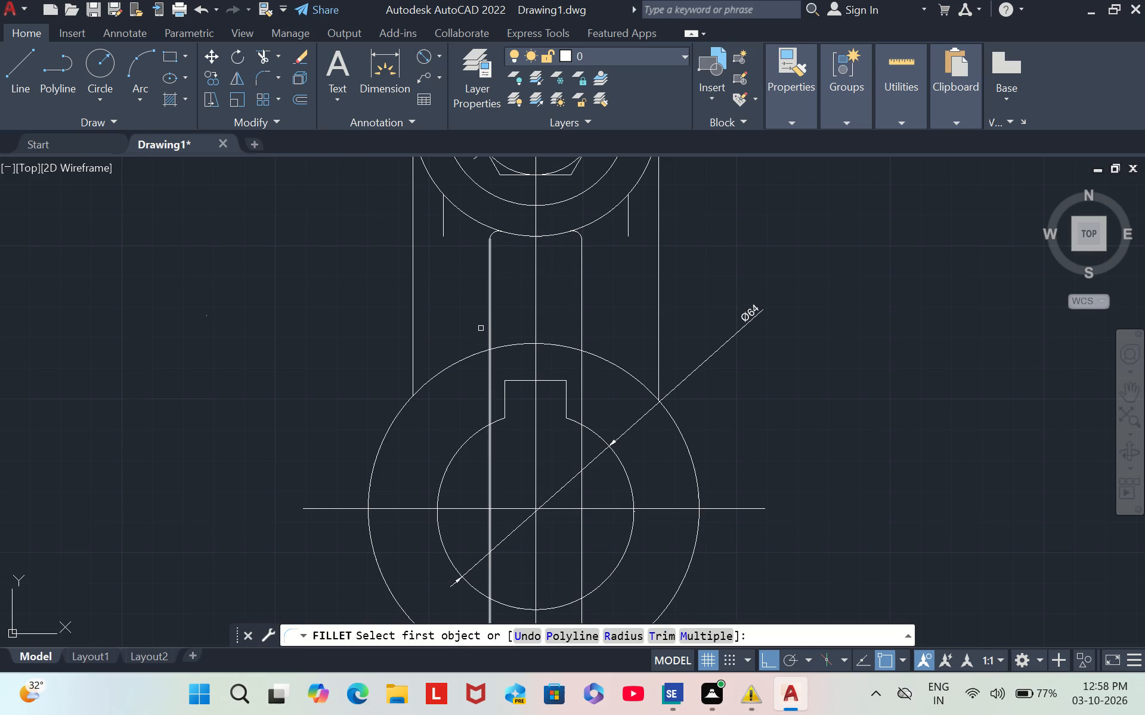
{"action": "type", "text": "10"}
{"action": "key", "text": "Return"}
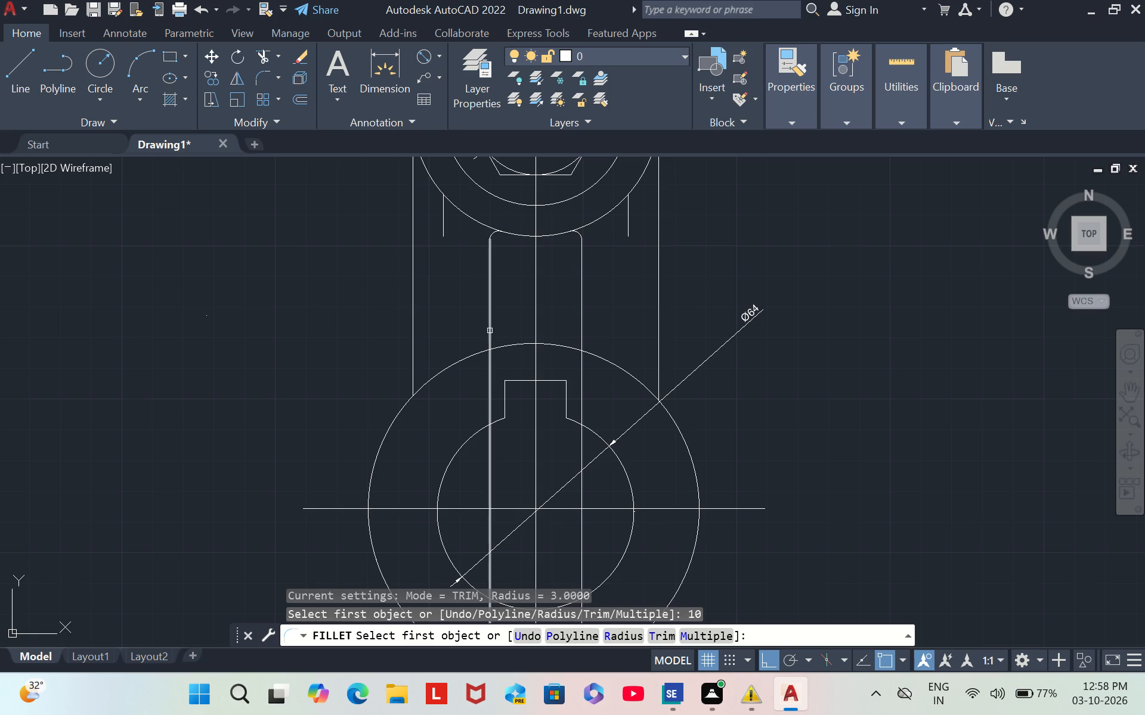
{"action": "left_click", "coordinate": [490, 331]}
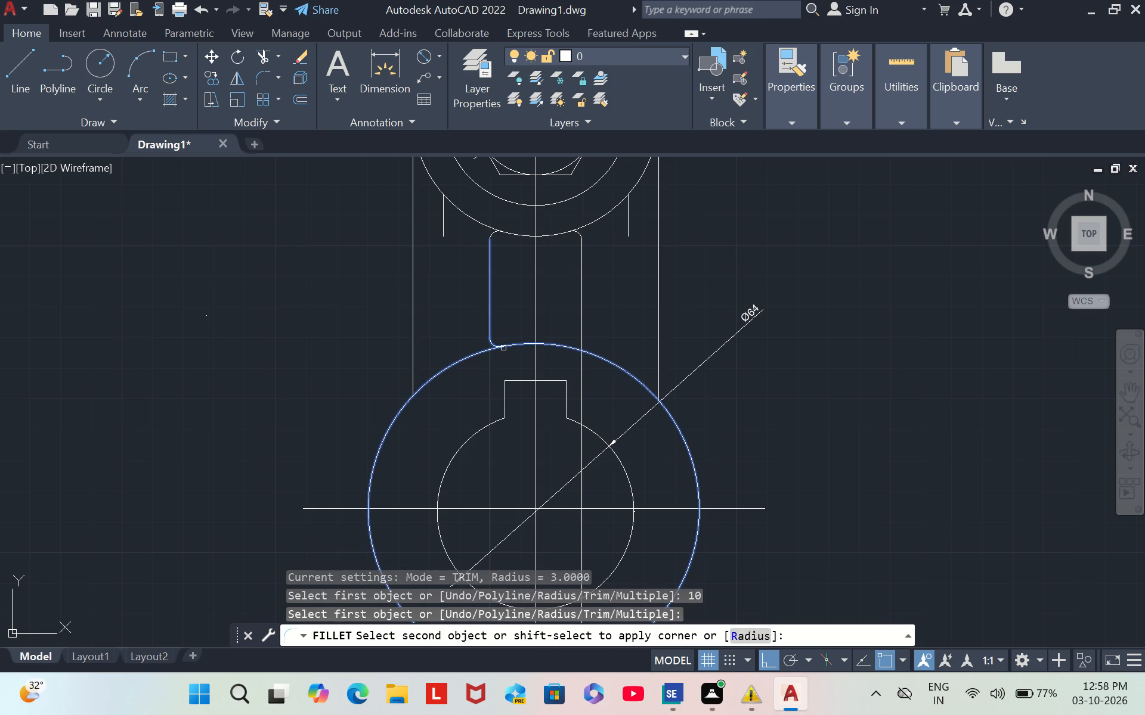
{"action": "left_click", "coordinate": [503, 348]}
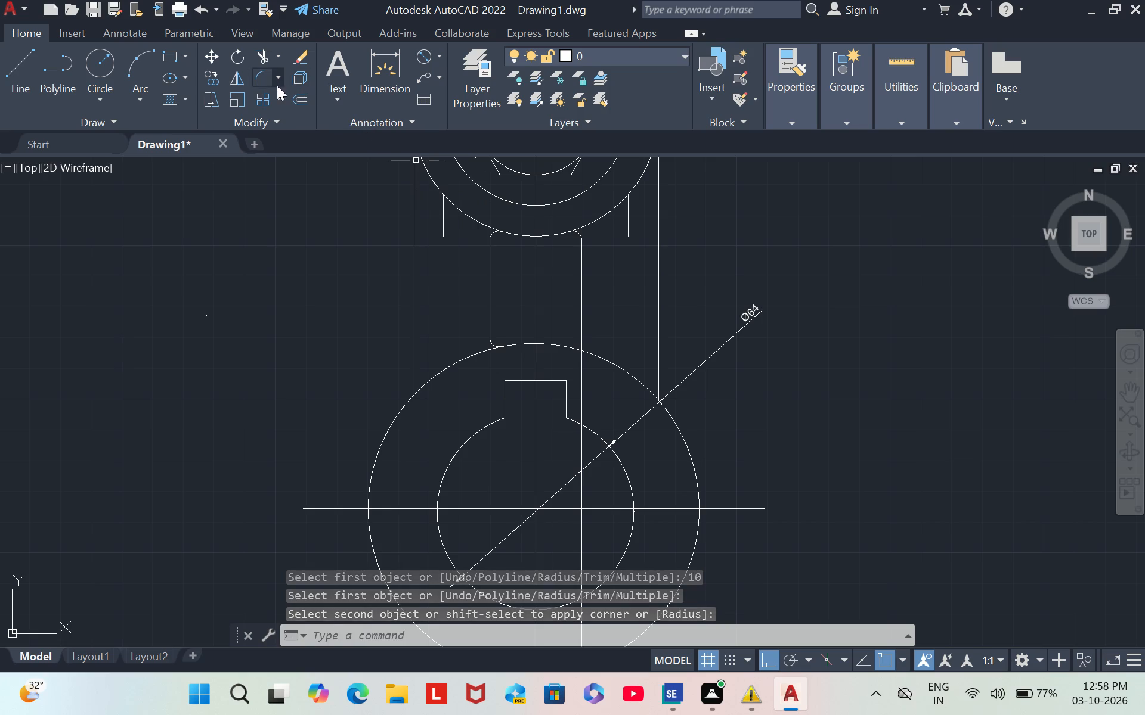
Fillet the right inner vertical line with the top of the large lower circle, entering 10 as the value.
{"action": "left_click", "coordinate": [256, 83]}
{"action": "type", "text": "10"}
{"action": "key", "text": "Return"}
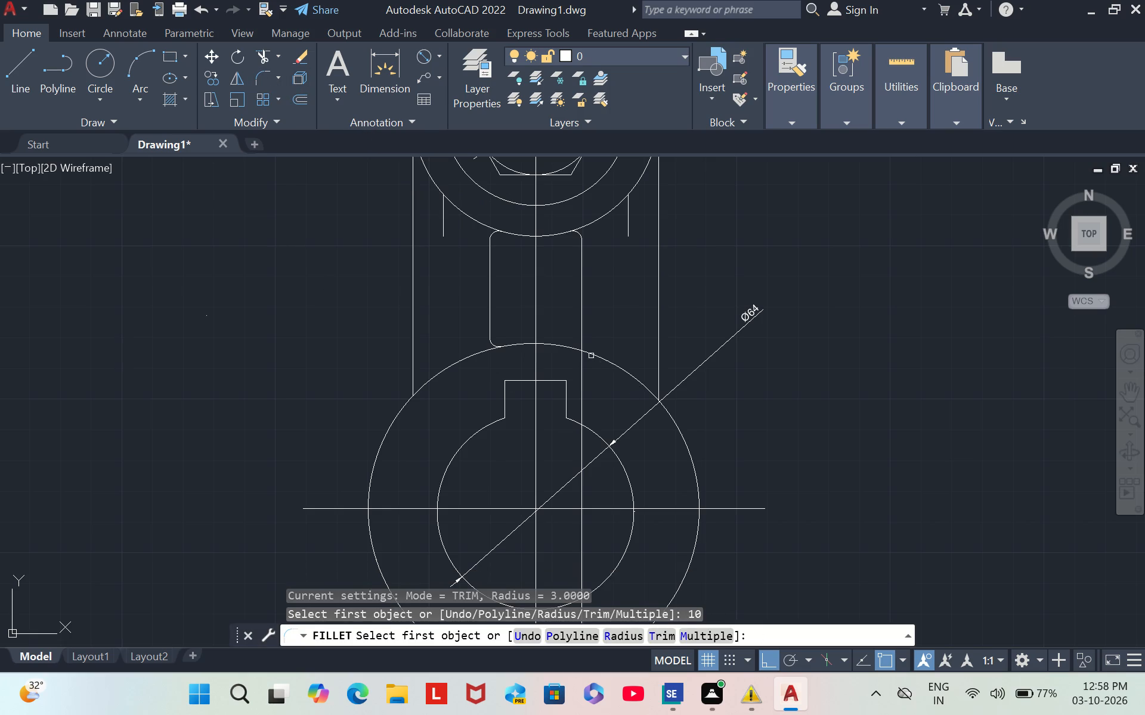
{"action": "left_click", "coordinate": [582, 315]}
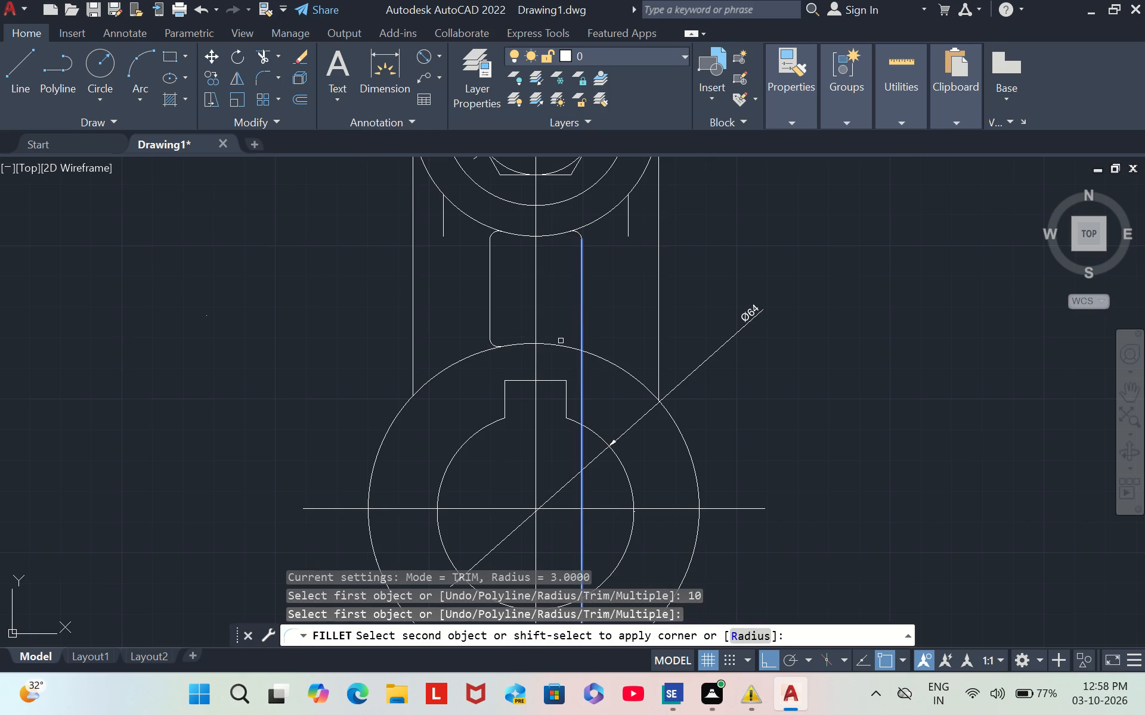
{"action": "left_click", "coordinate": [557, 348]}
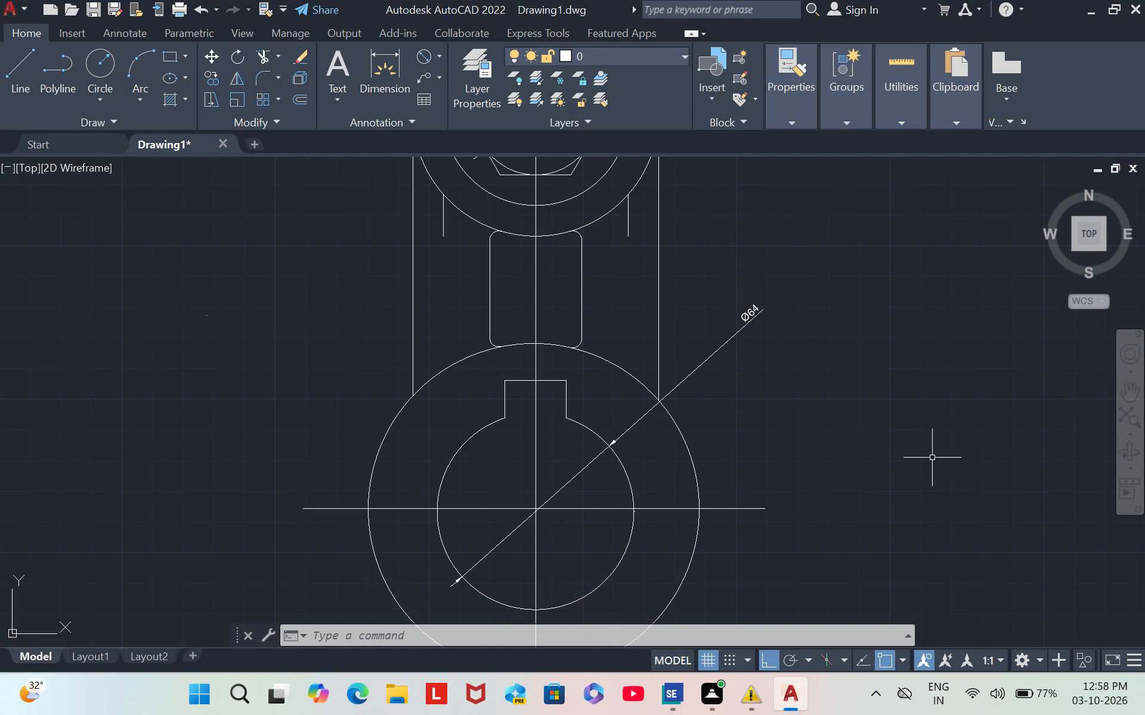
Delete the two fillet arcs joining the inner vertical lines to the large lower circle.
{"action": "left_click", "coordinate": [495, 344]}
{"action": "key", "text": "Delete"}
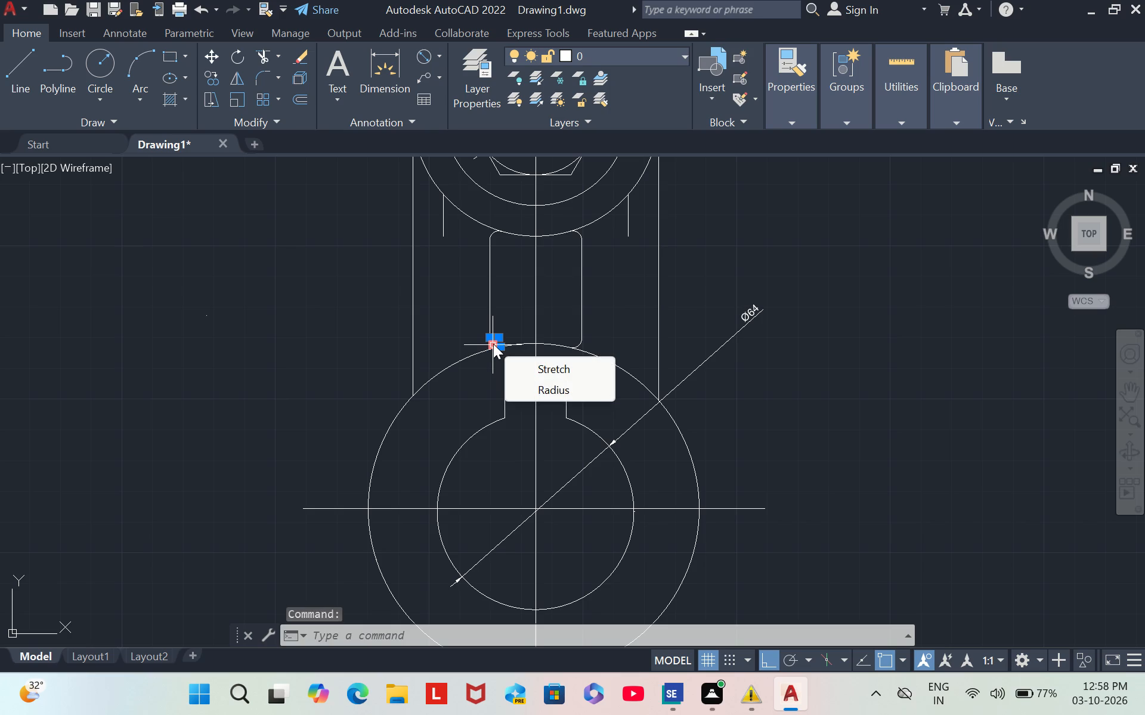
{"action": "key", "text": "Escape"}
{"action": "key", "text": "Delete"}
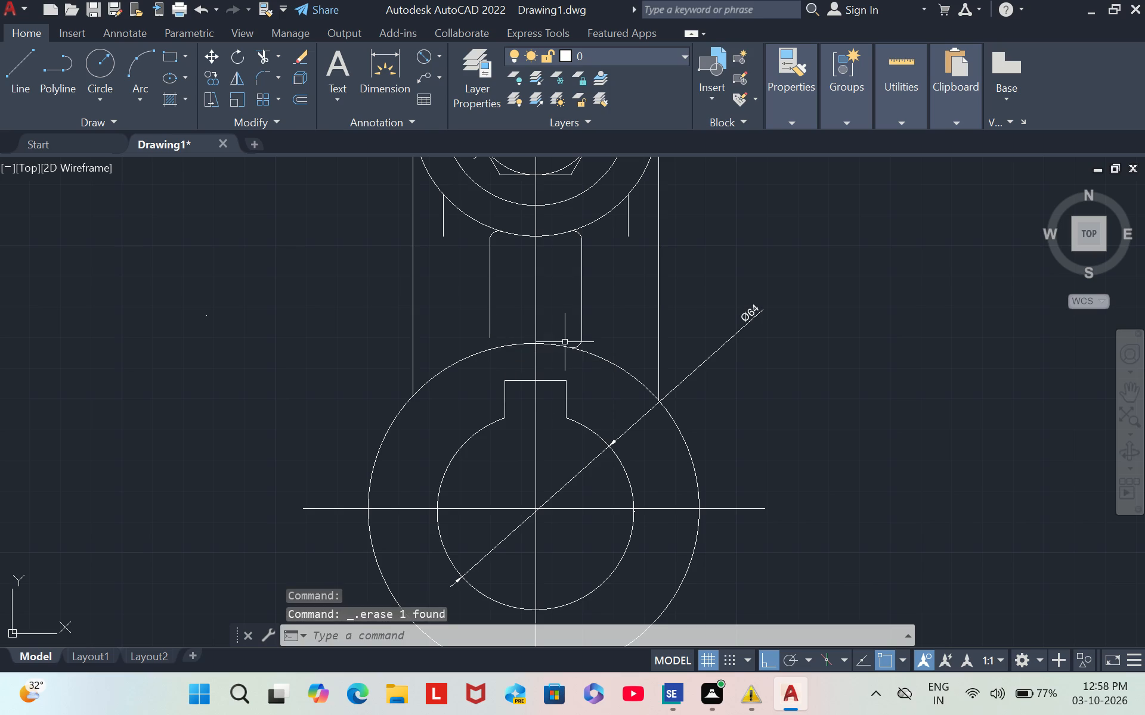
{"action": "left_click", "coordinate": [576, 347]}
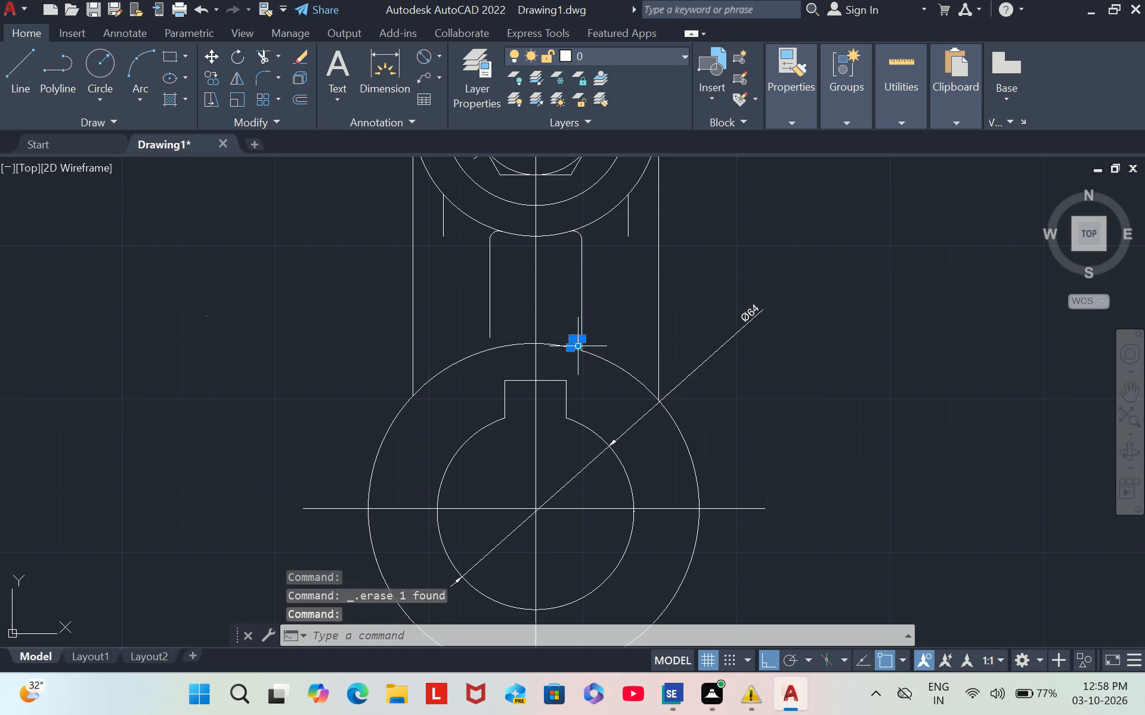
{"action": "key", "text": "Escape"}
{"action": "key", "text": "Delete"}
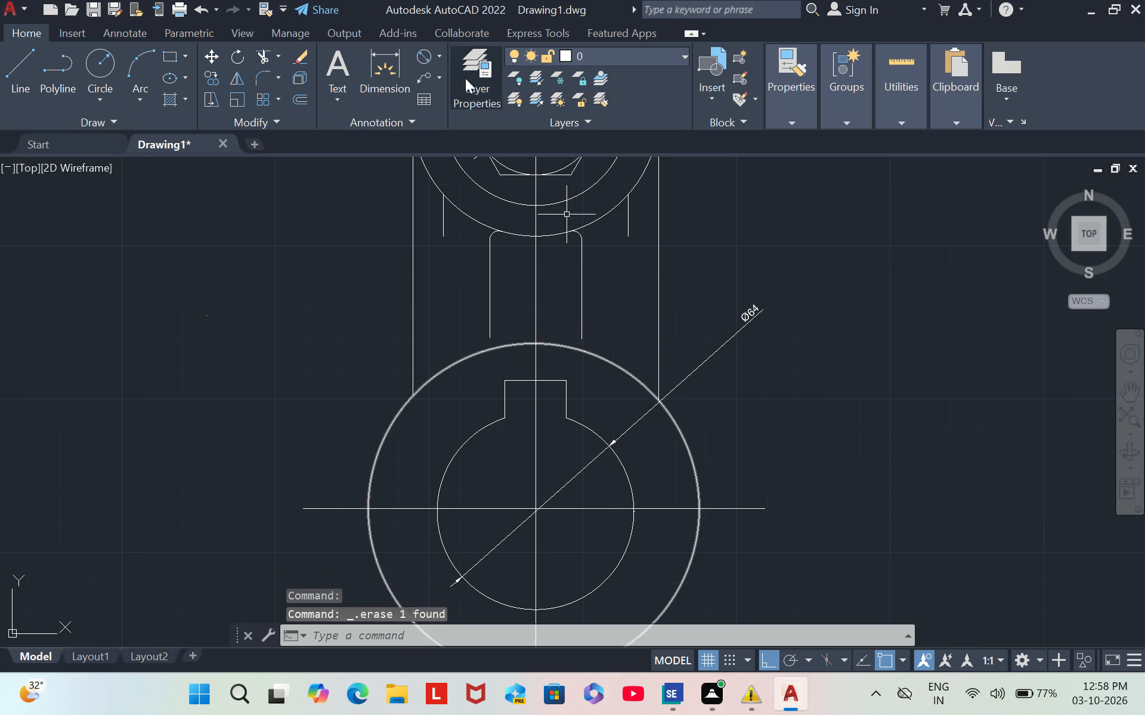
Fillet the left inner vertical line with the top of the large lower circle, entering 20 as the value.
{"action": "left_click", "coordinate": [261, 71]}
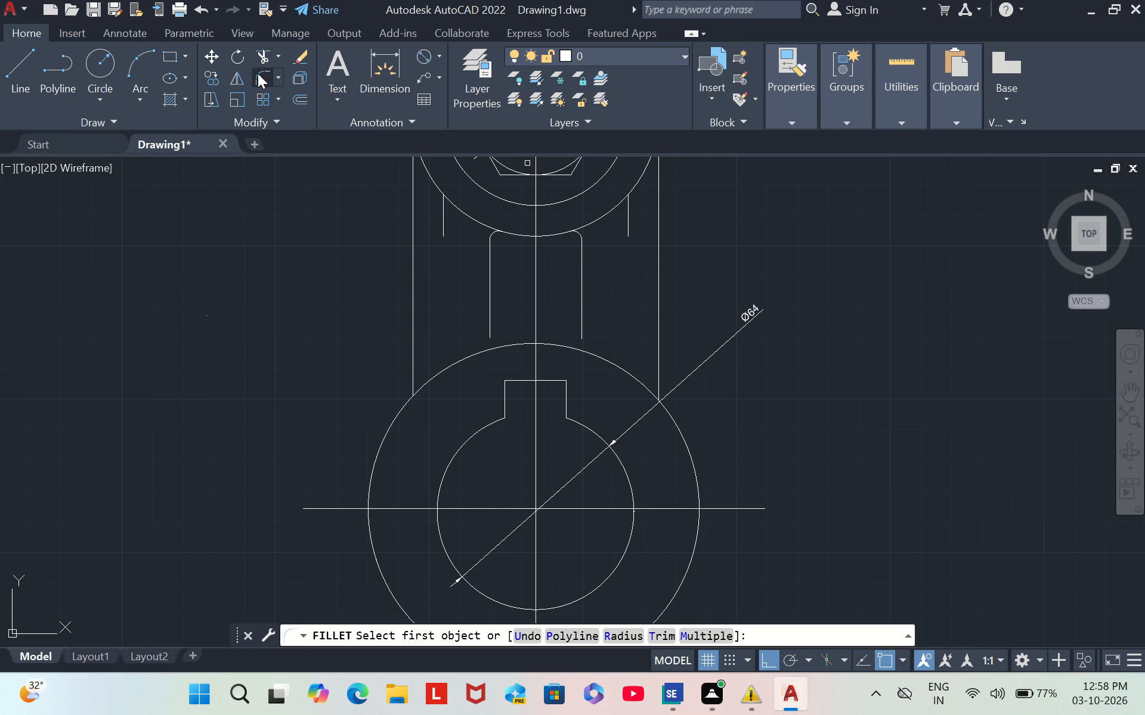
{"action": "type", "text": "20"}
{"action": "key", "text": "Return"}
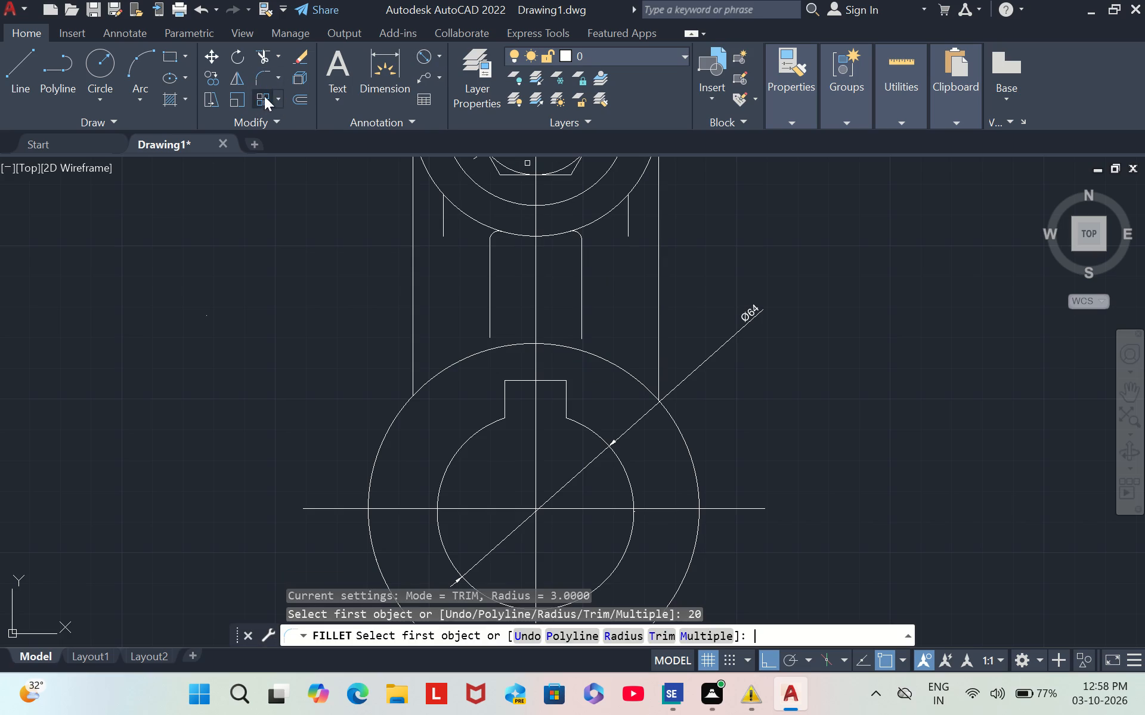
{"action": "left_click", "coordinate": [489, 315]}
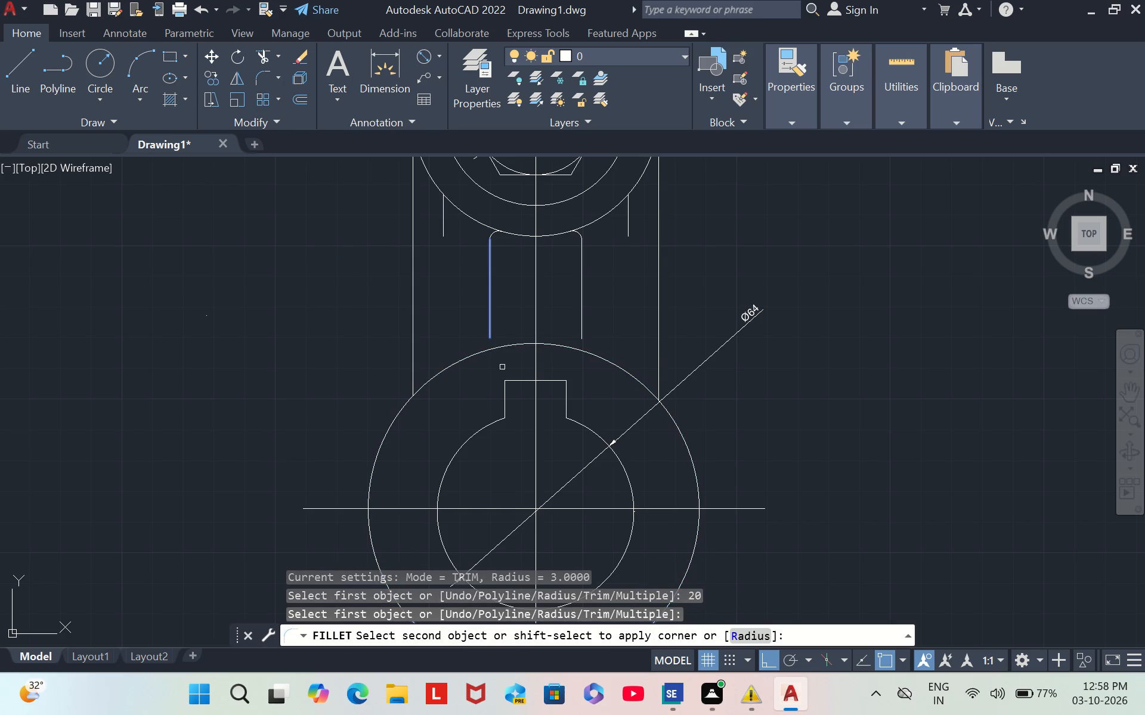
{"action": "left_click", "coordinate": [513, 344]}
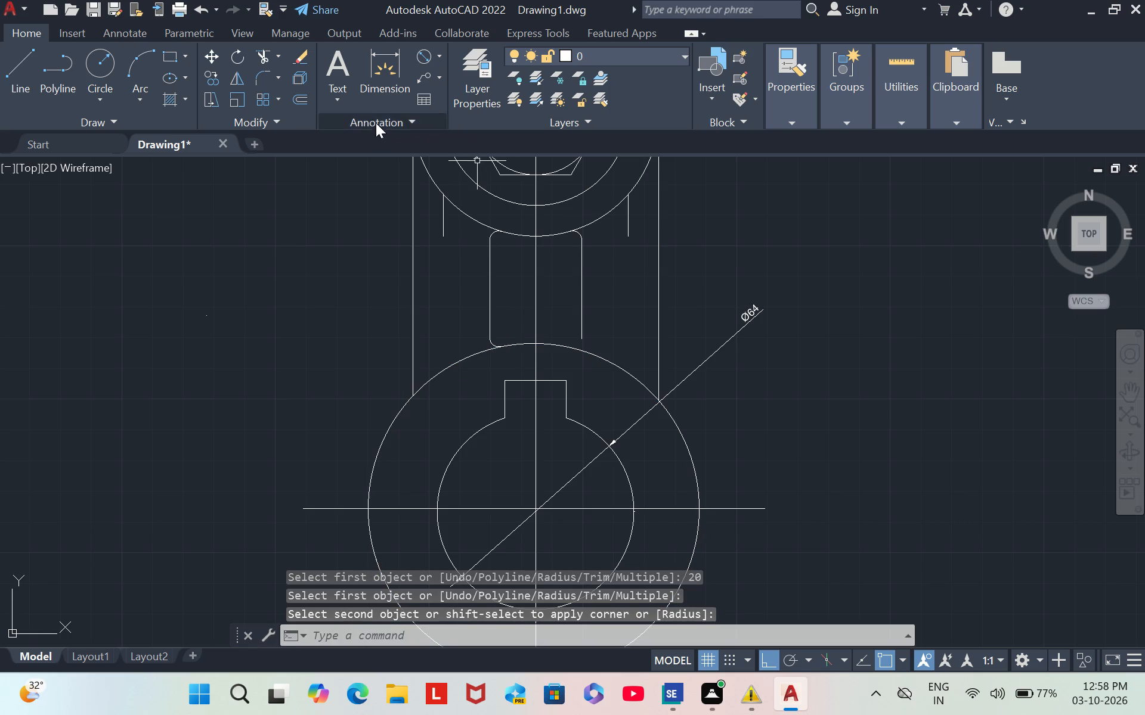
Fillet the right inner vertical line with the top of the large lower circle, entering 20 as the value.
{"action": "left_click", "coordinate": [253, 73]}
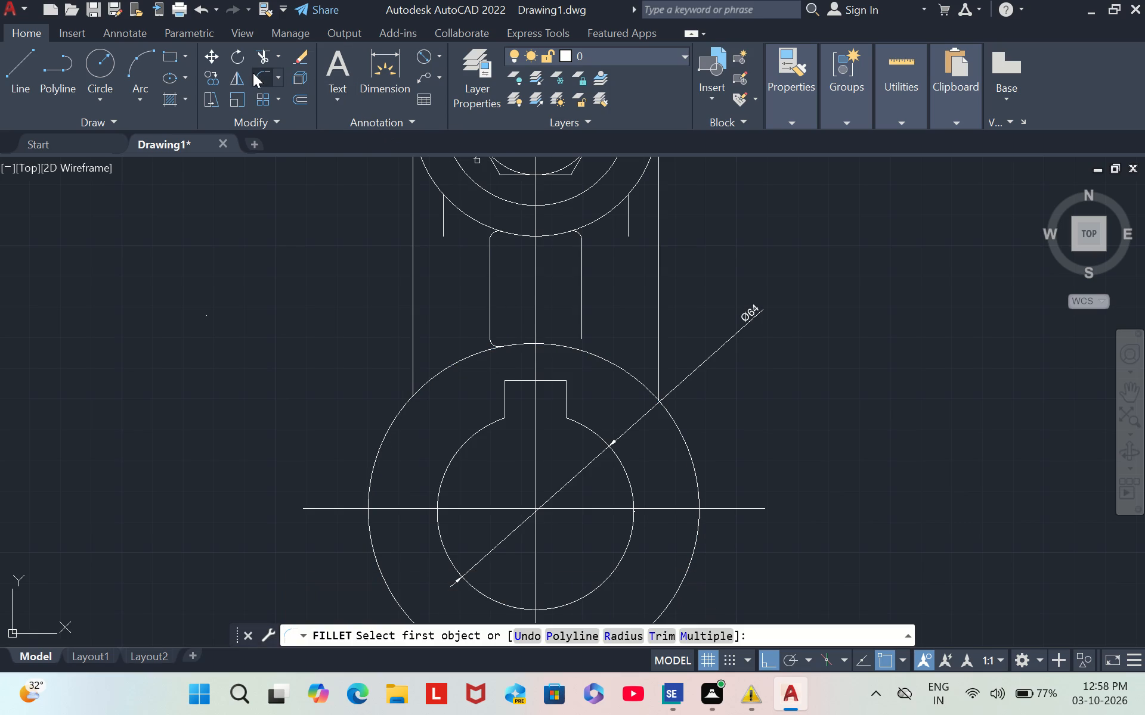
{"action": "key", "text": "2"}
{"action": "key", "text": "0"}
{"action": "key", "text": "Return"}
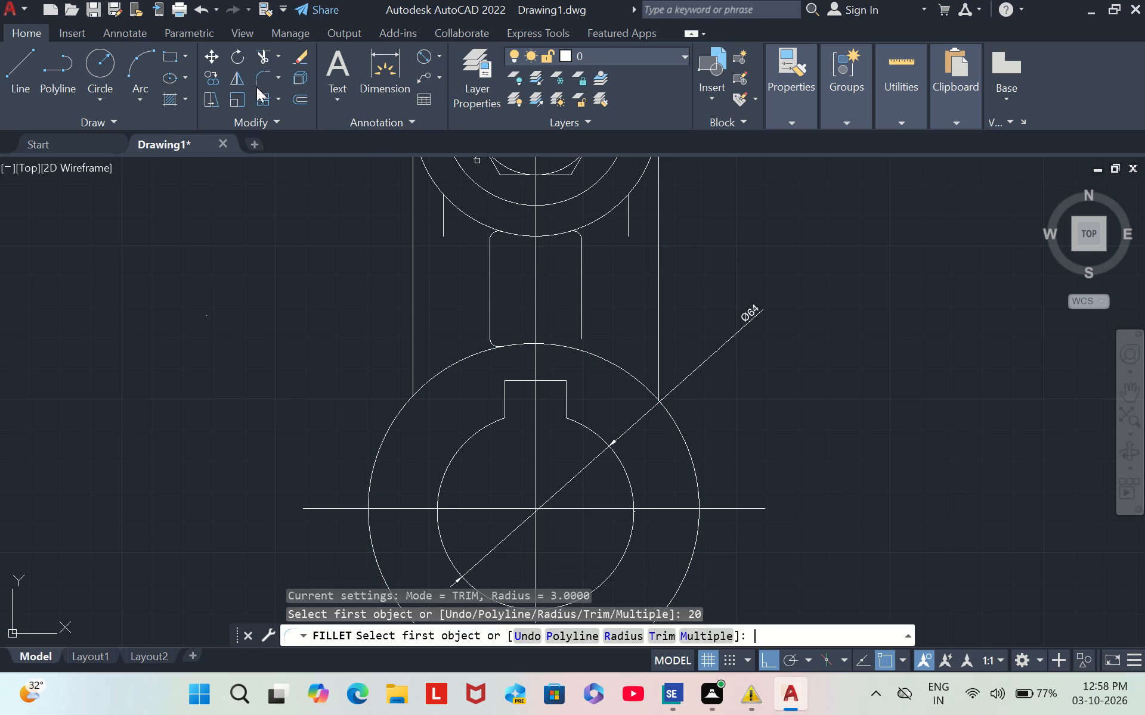
{"action": "left_click", "coordinate": [581, 325]}
{"action": "left_click", "coordinate": [564, 345]}
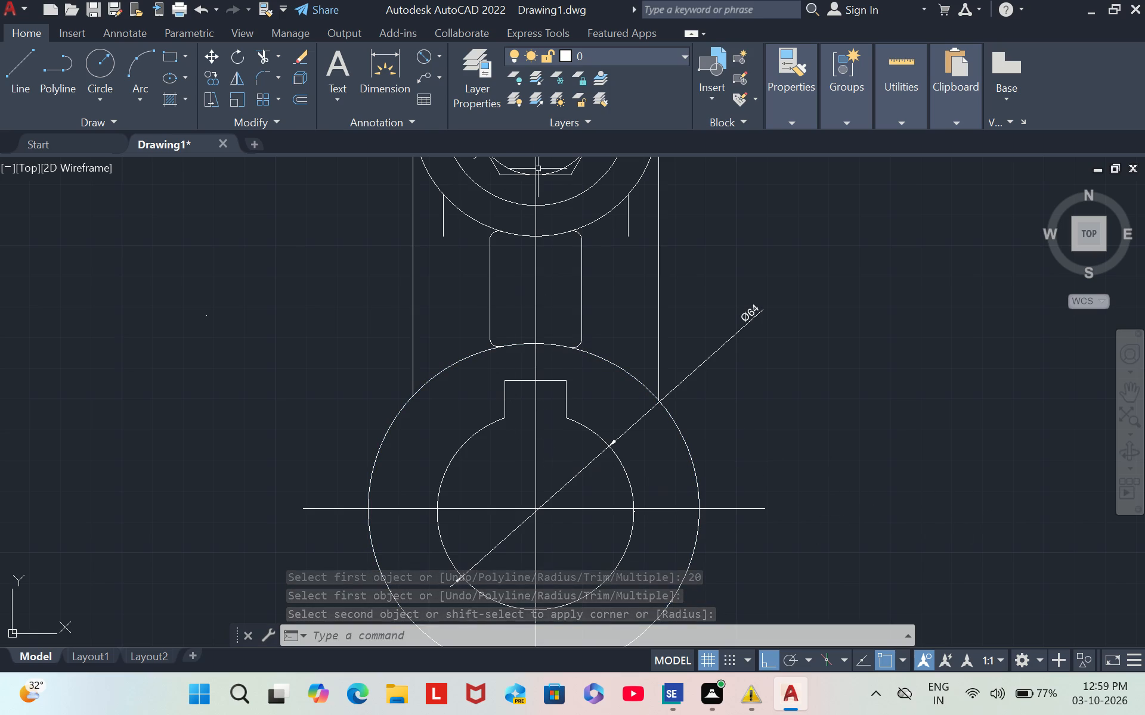
Delete the two fillet arcs joining the inner vertical lines to the upper outer circle.
{"action": "left_click", "coordinate": [493, 235]}
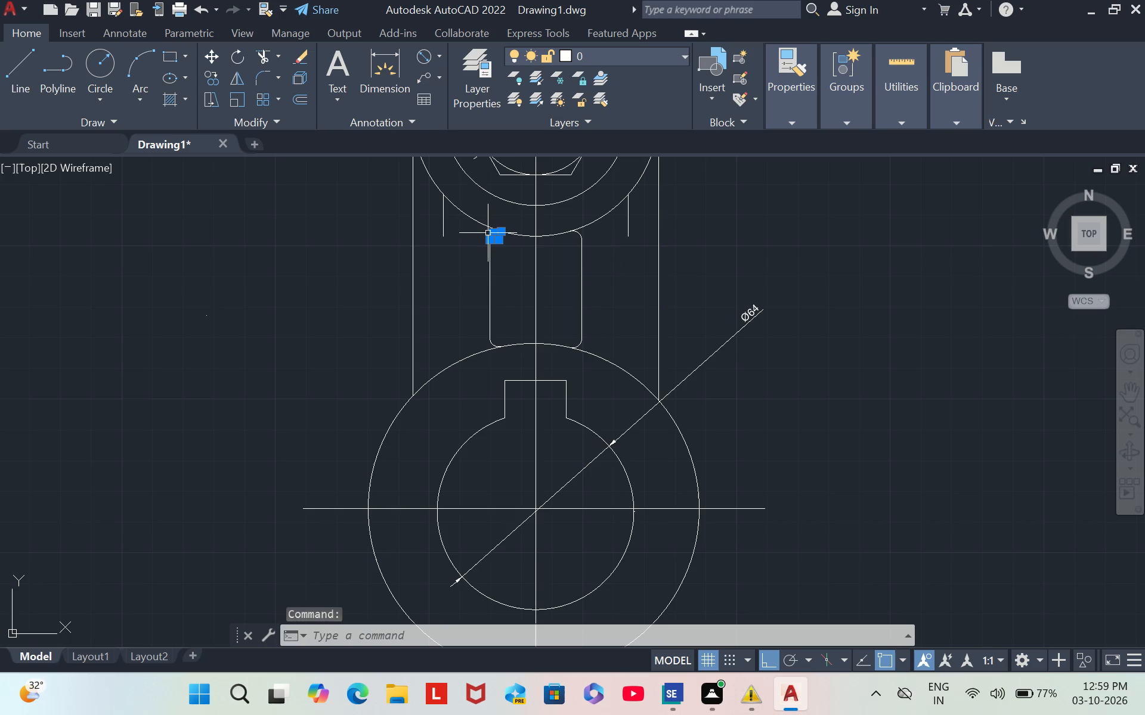
{"action": "key", "text": "Escape"}
{"action": "key", "text": "Delete"}
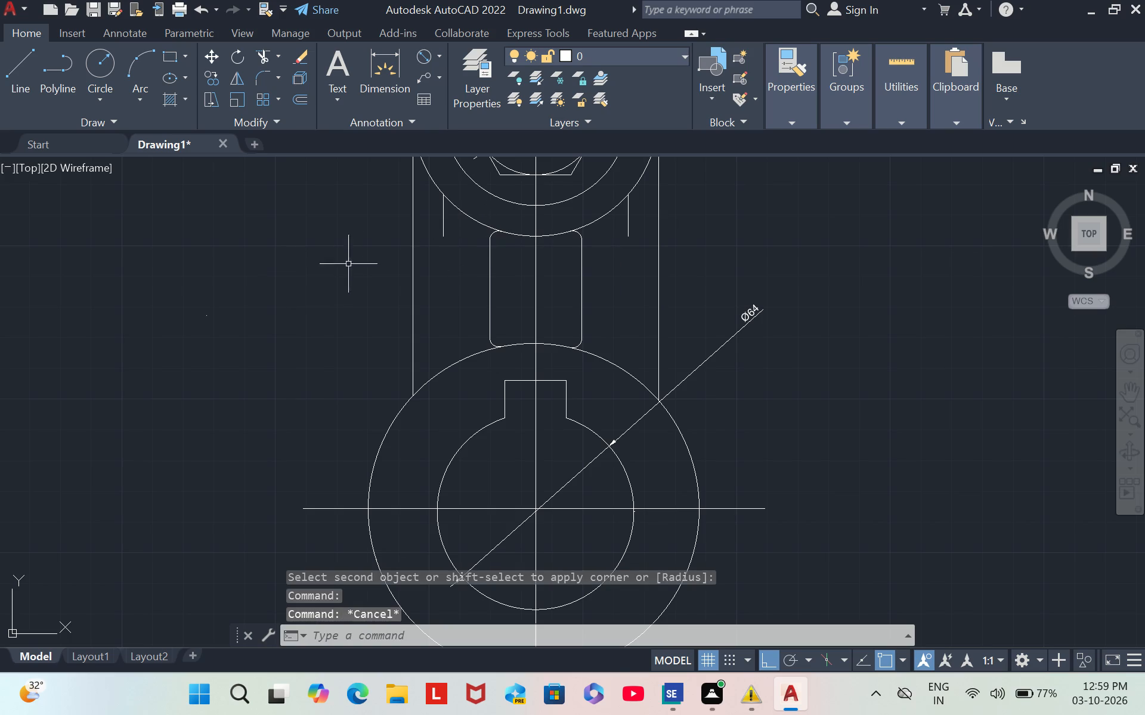
{"action": "left_click", "coordinate": [494, 237]}
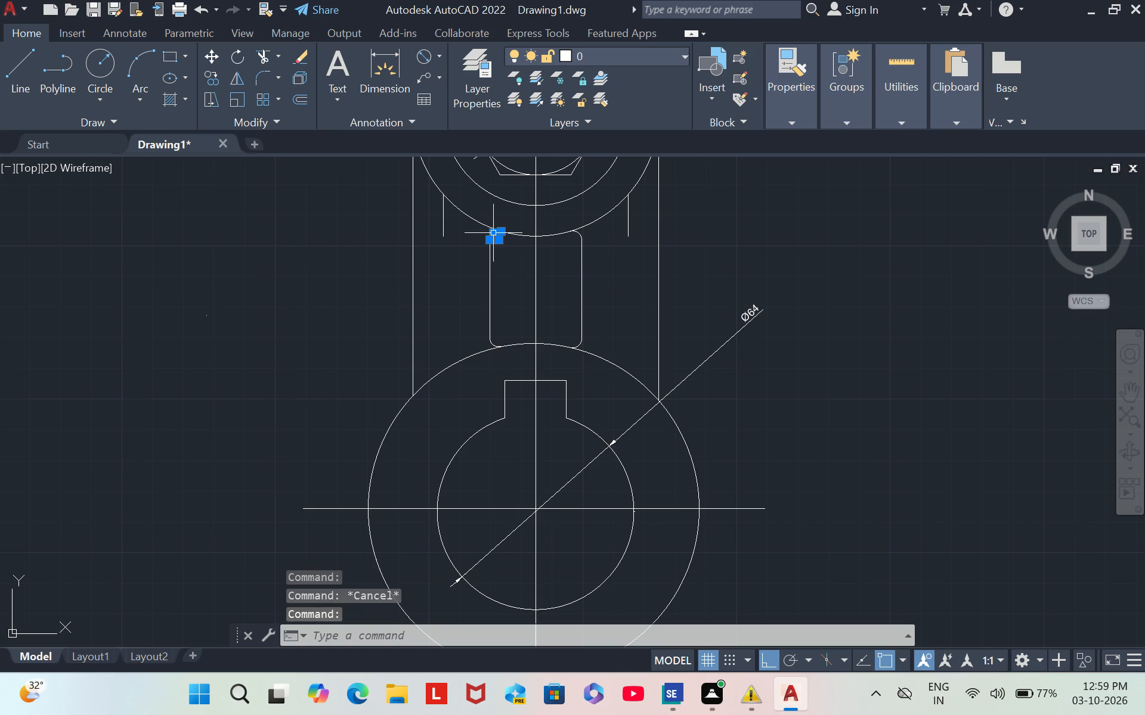
{"action": "key", "text": "Escape"}
{"action": "key", "text": "Delete"}
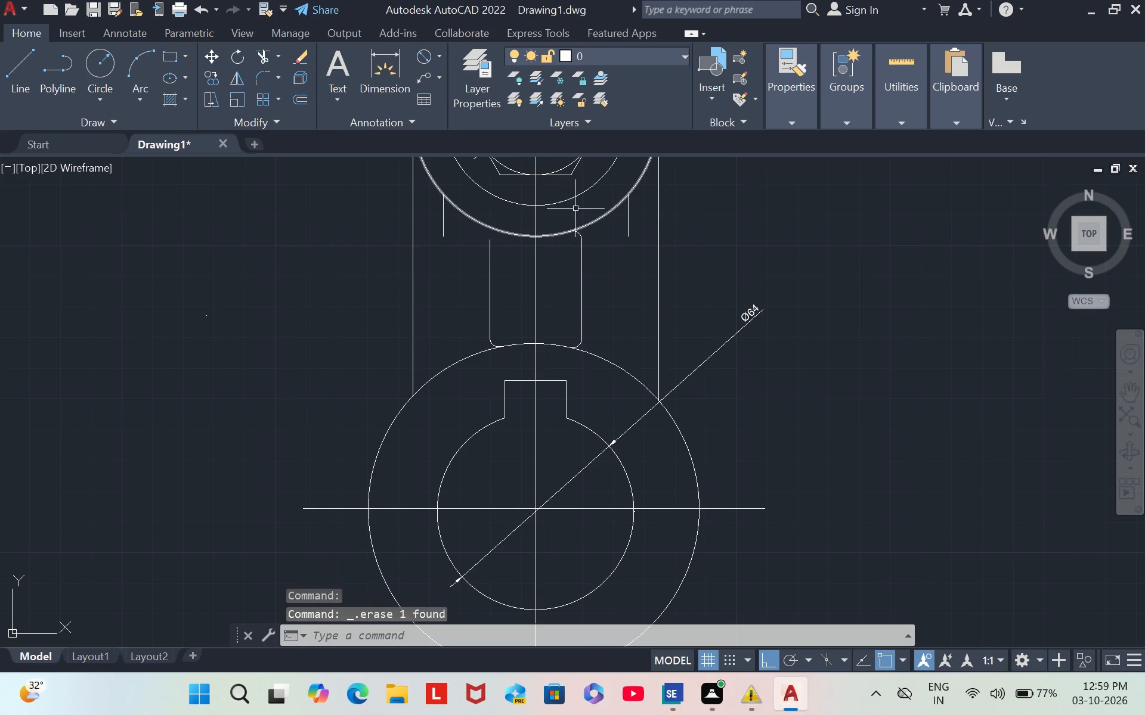
{"action": "left_click", "coordinate": [581, 237]}
{"action": "key", "text": "Escape"}
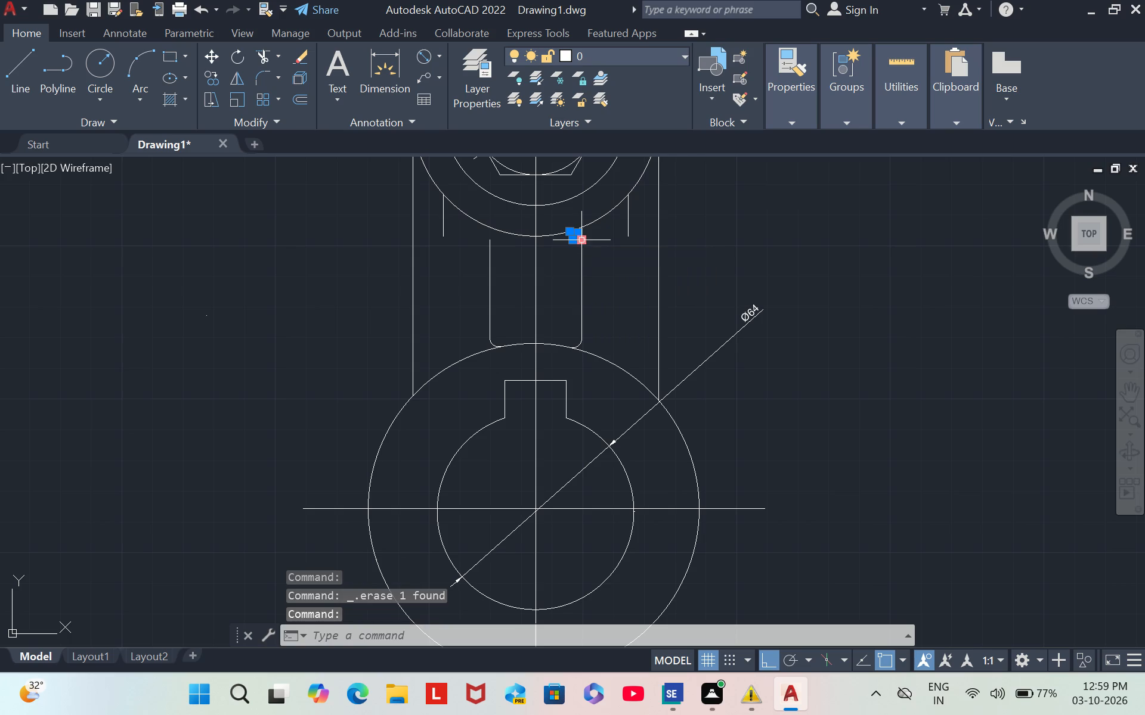
{"action": "key", "text": "Delete"}
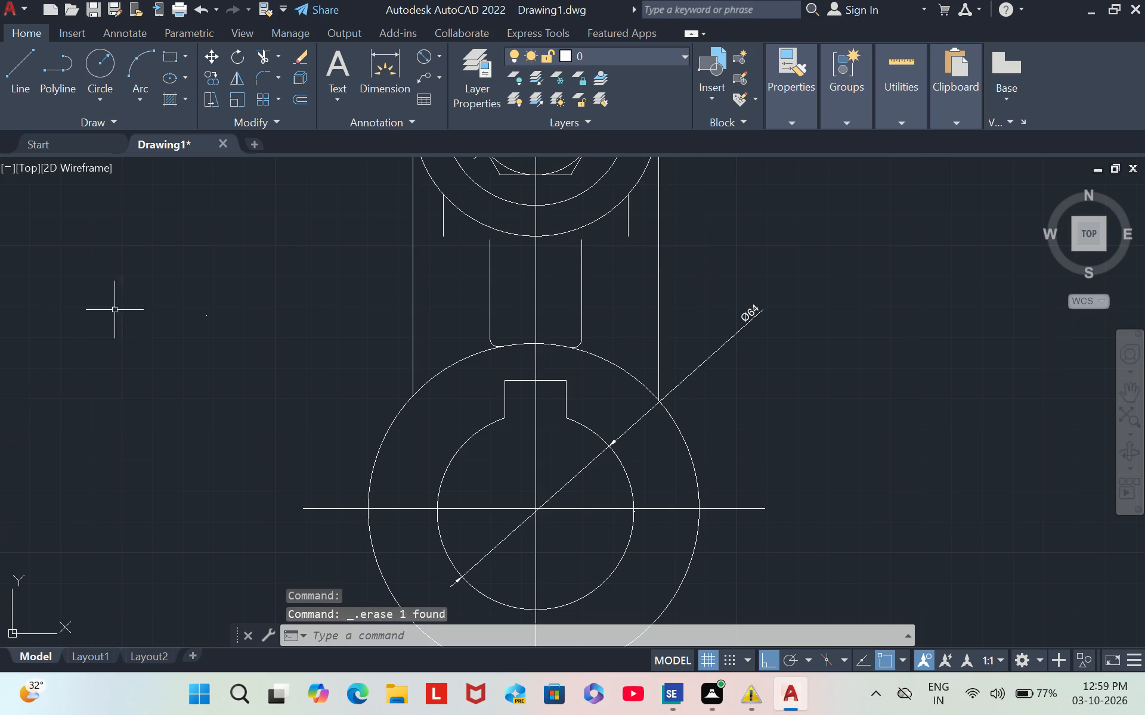
Fillet the left inner vertical line with the underside of the upper outer circle, entering 30 as the value.
{"action": "left_click", "coordinate": [264, 77]}
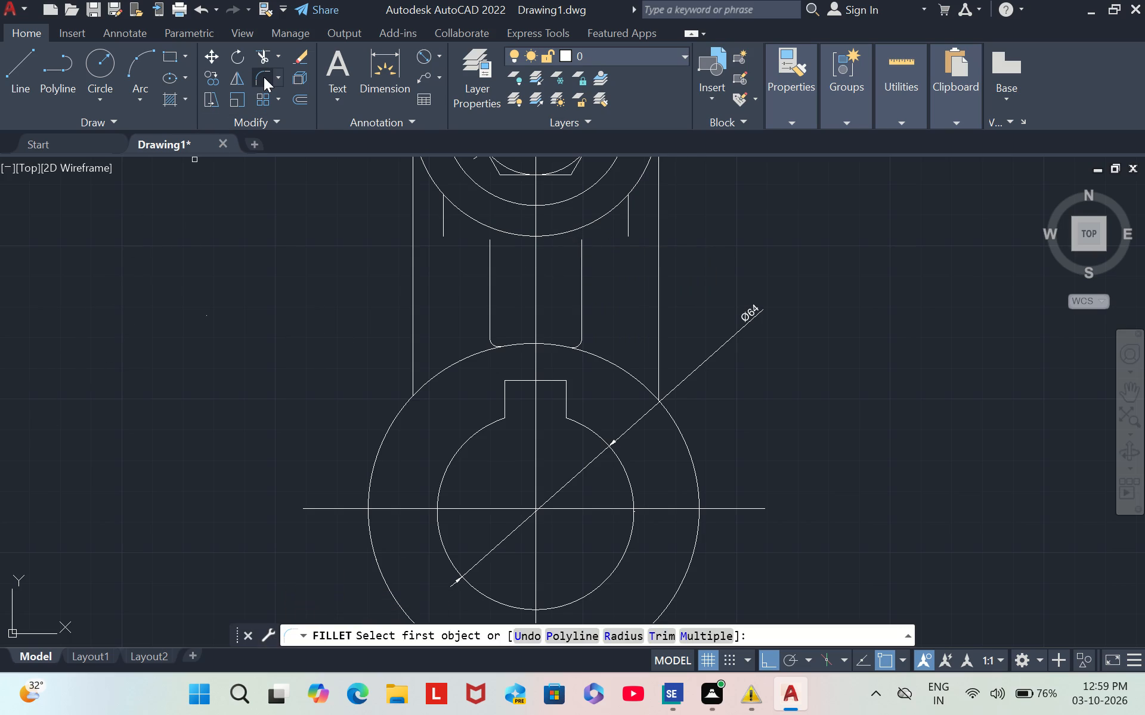
{"action": "type", "text": "30"}
{"action": "key", "text": "Return"}
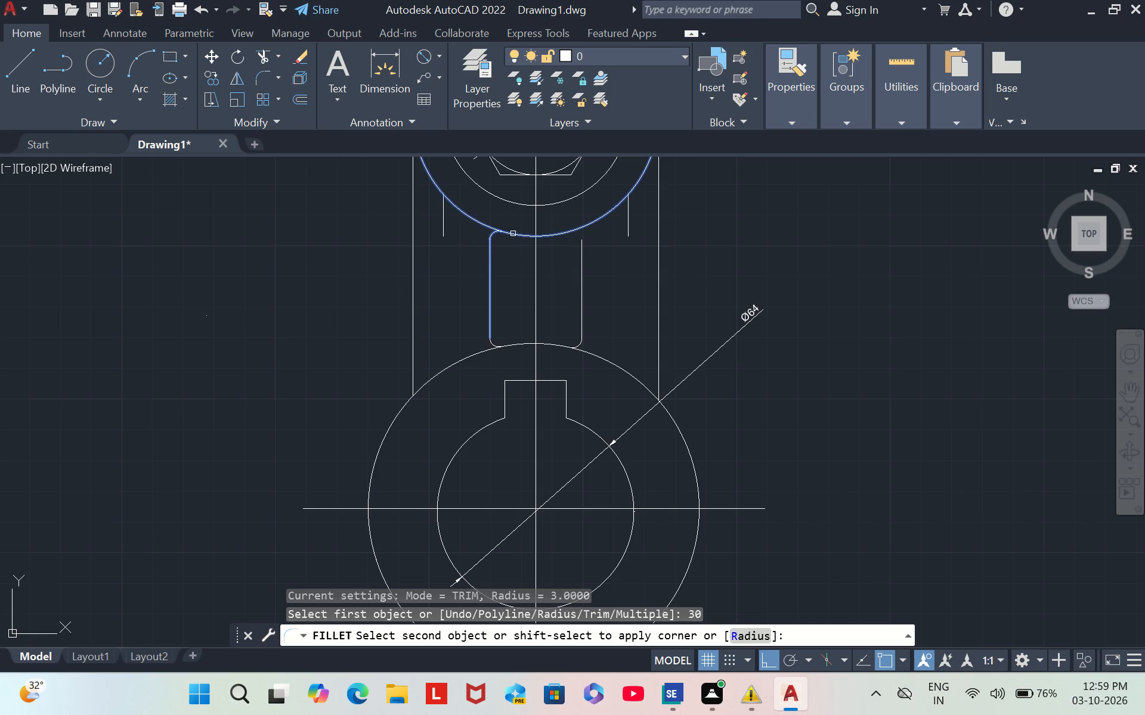
{"action": "left_click", "coordinate": [513, 234]}
{"action": "key", "text": "Escape"}
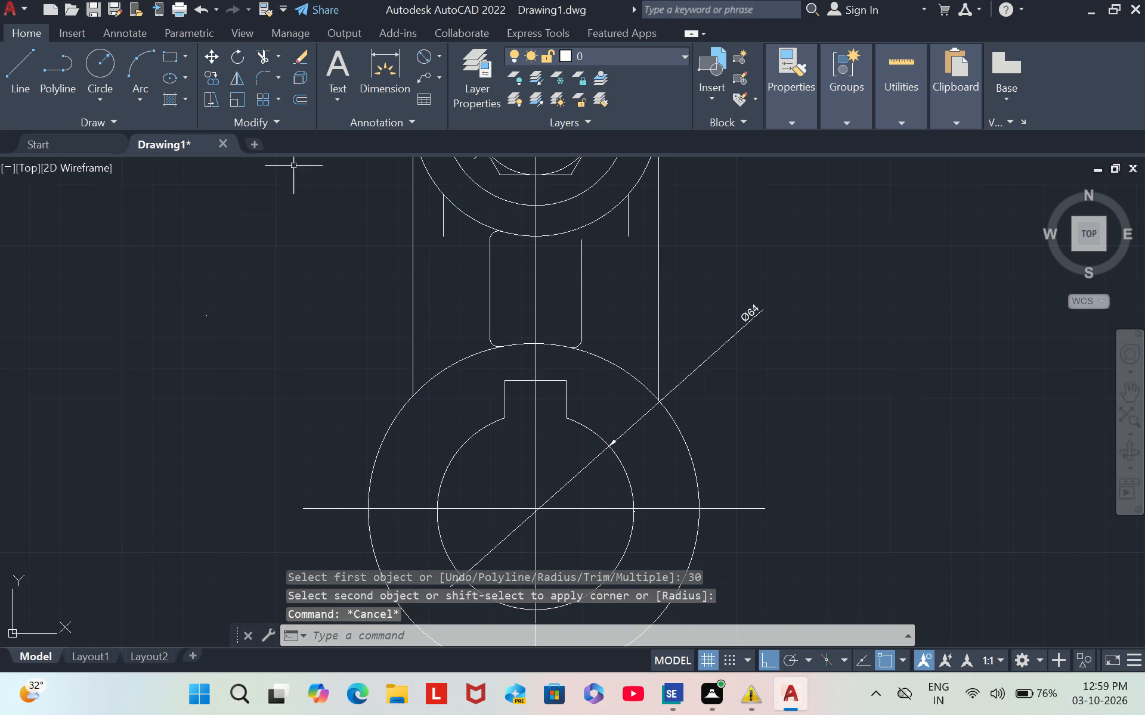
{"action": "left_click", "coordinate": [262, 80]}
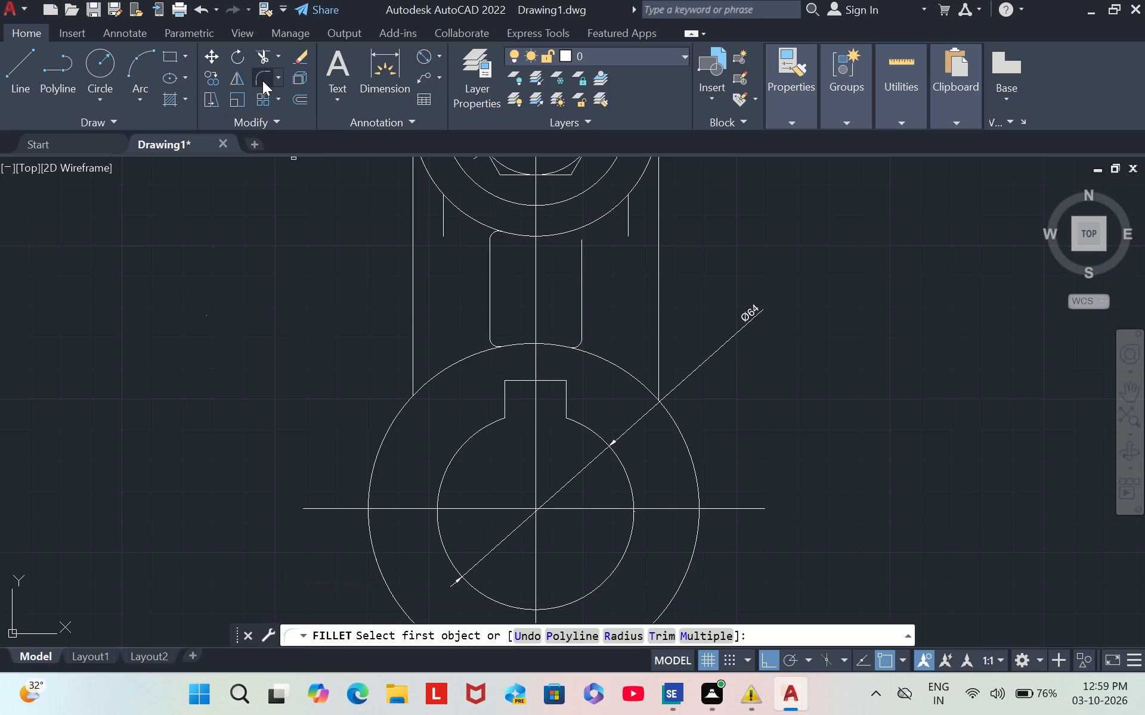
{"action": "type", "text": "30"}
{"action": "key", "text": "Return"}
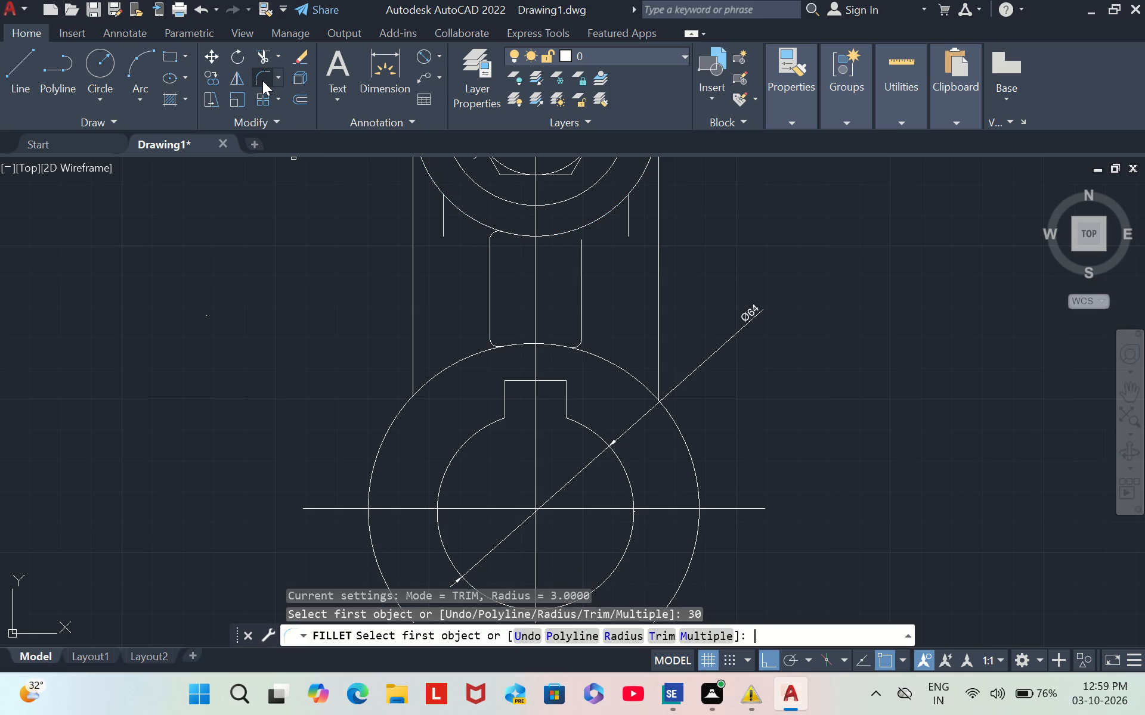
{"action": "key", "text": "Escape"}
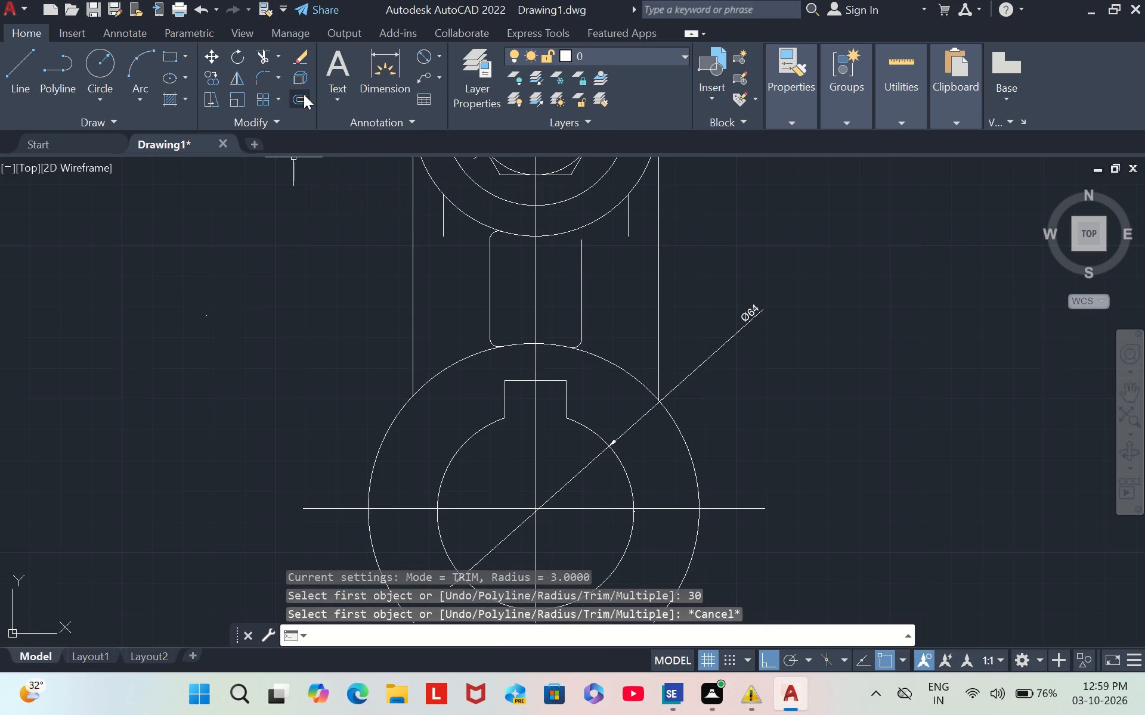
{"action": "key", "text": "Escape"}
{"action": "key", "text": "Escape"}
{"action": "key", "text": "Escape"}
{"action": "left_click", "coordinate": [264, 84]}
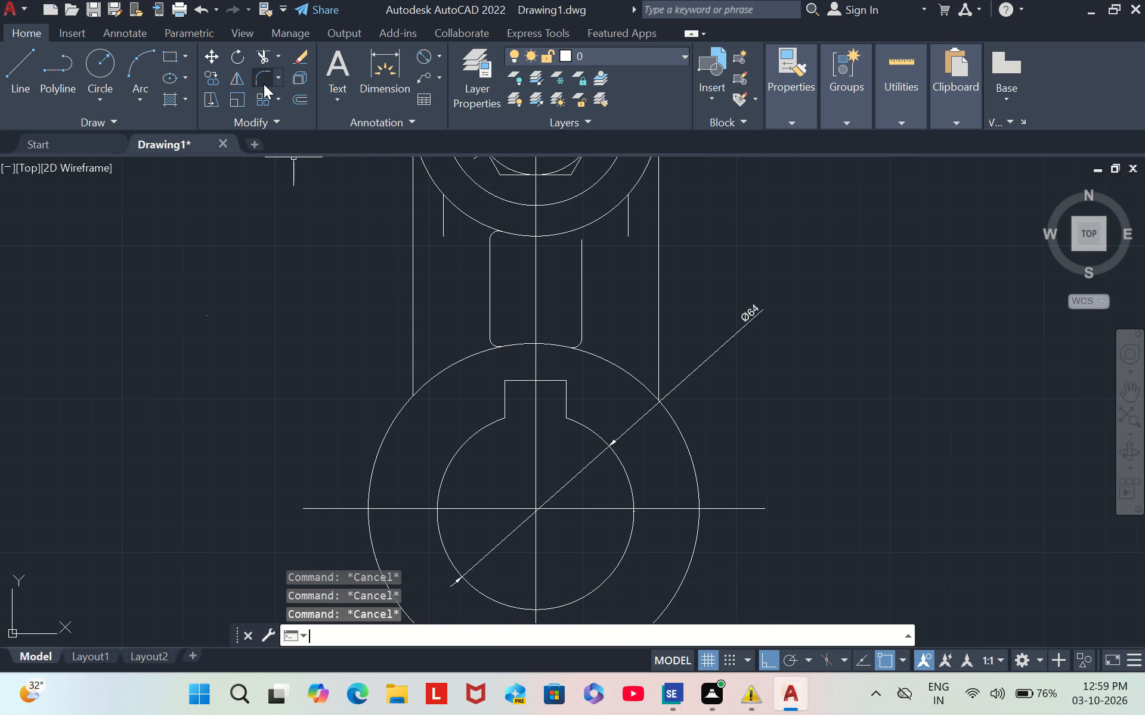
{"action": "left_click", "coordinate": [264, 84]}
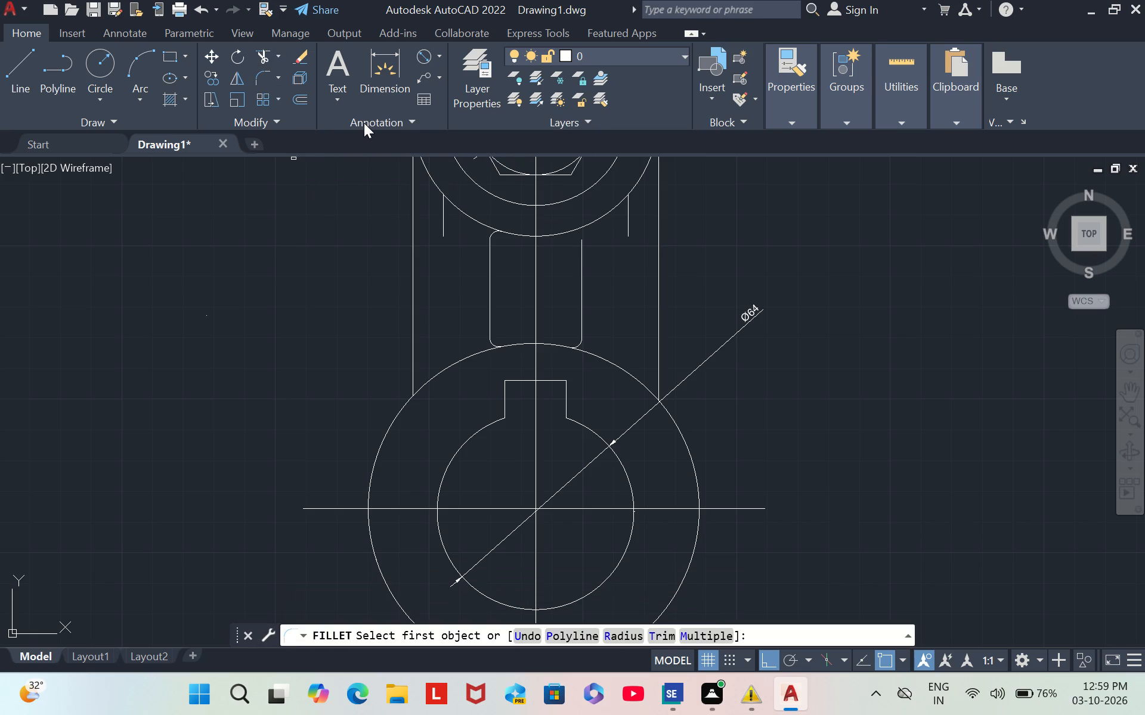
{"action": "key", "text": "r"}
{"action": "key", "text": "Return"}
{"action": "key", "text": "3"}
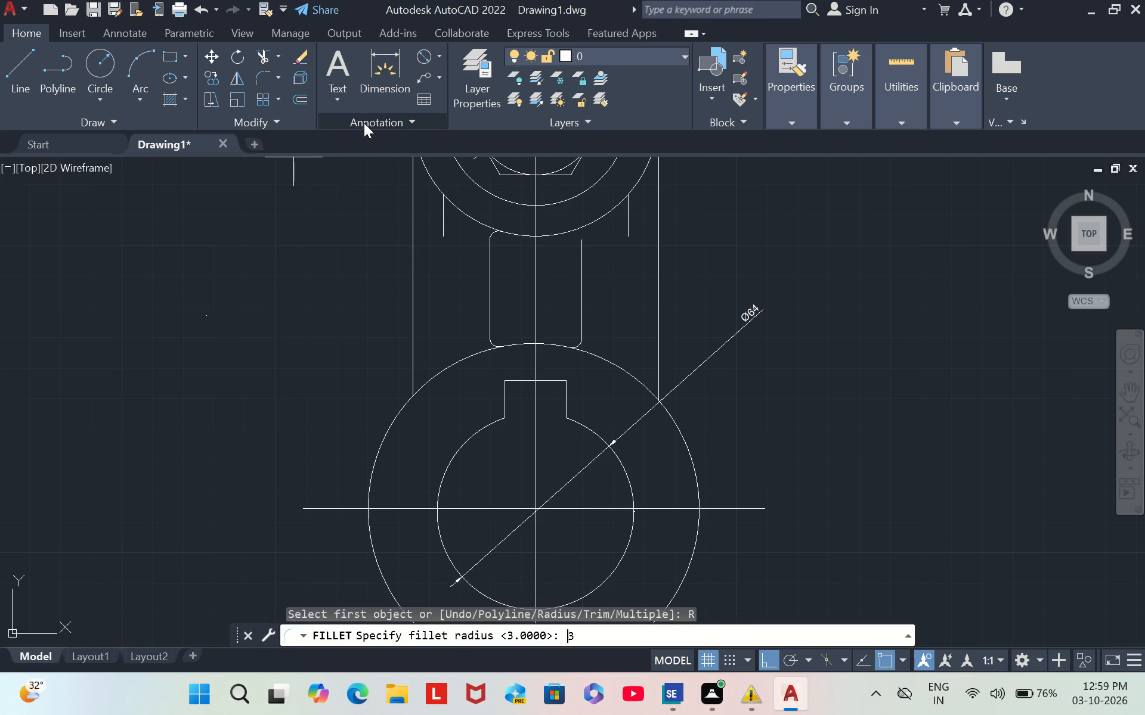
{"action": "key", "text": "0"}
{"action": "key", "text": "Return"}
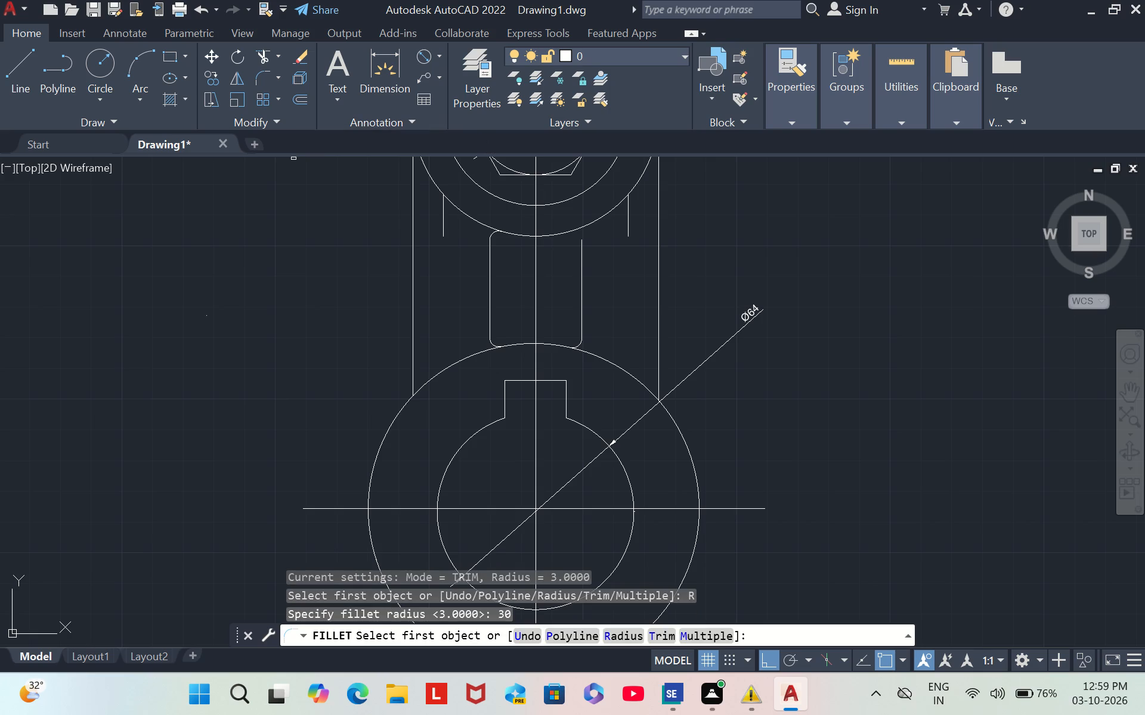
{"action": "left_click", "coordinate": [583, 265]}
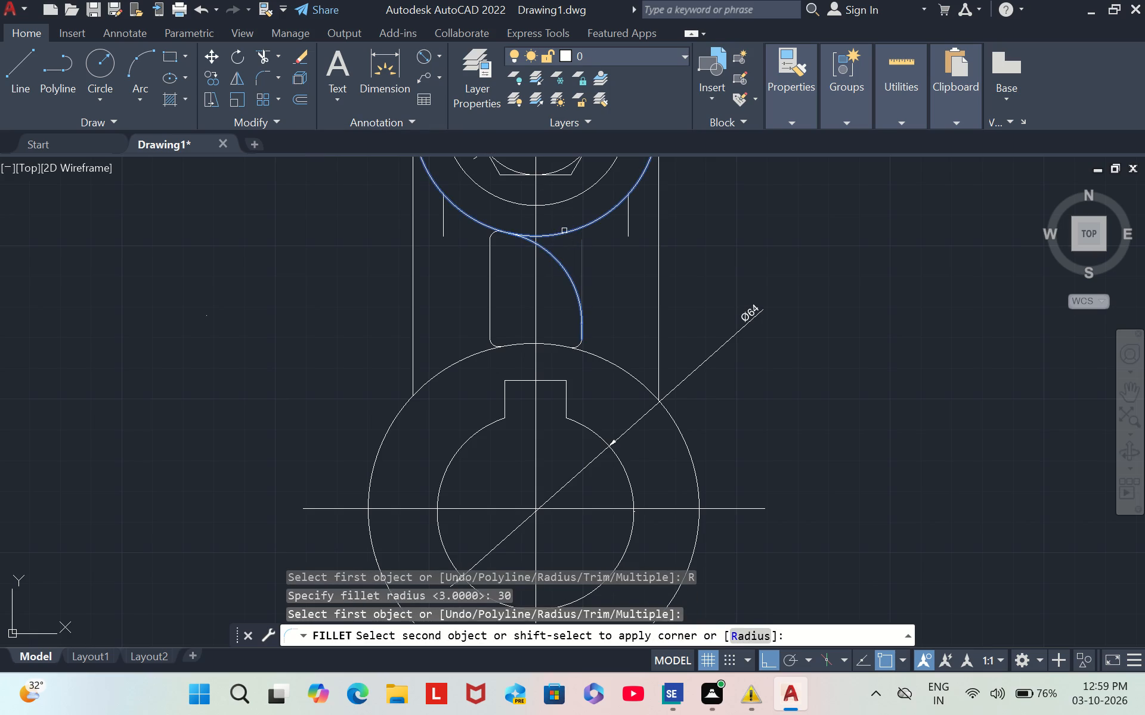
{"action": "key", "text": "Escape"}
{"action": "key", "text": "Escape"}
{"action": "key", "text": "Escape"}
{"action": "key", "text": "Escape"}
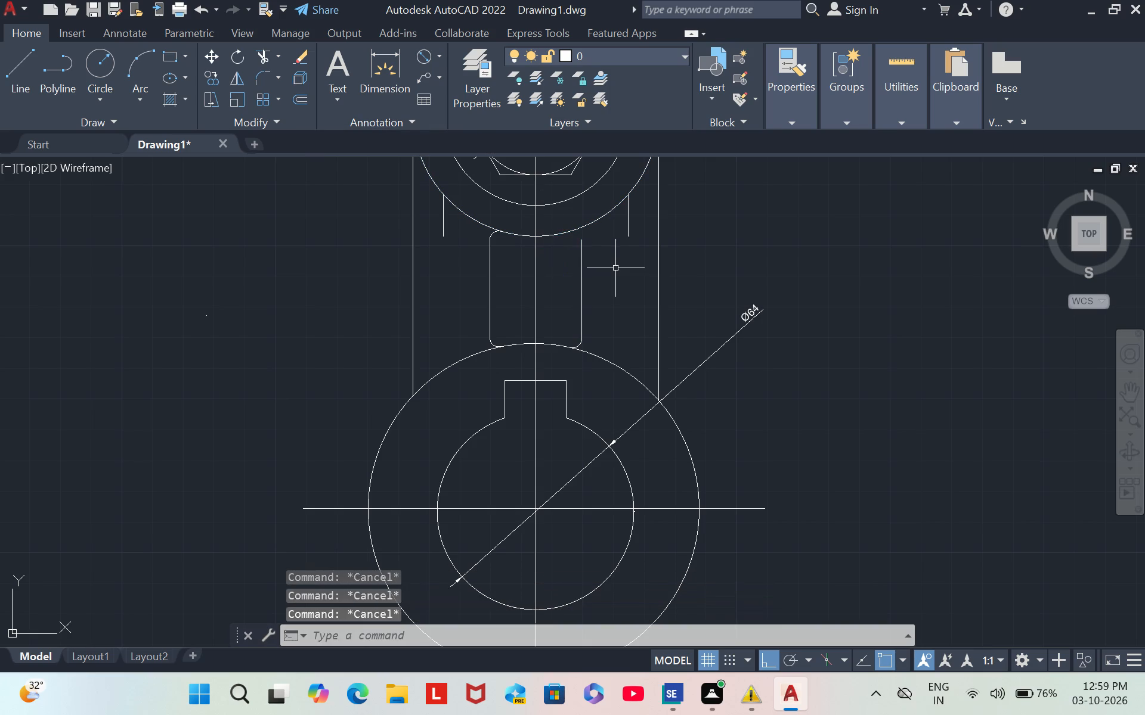
Fillet the right inner vertical line with the underside of the upper outer circle at radius 10.
{"action": "left_click", "coordinate": [269, 72]}
{"action": "key", "text": "r"}
{"action": "key", "text": "Return"}
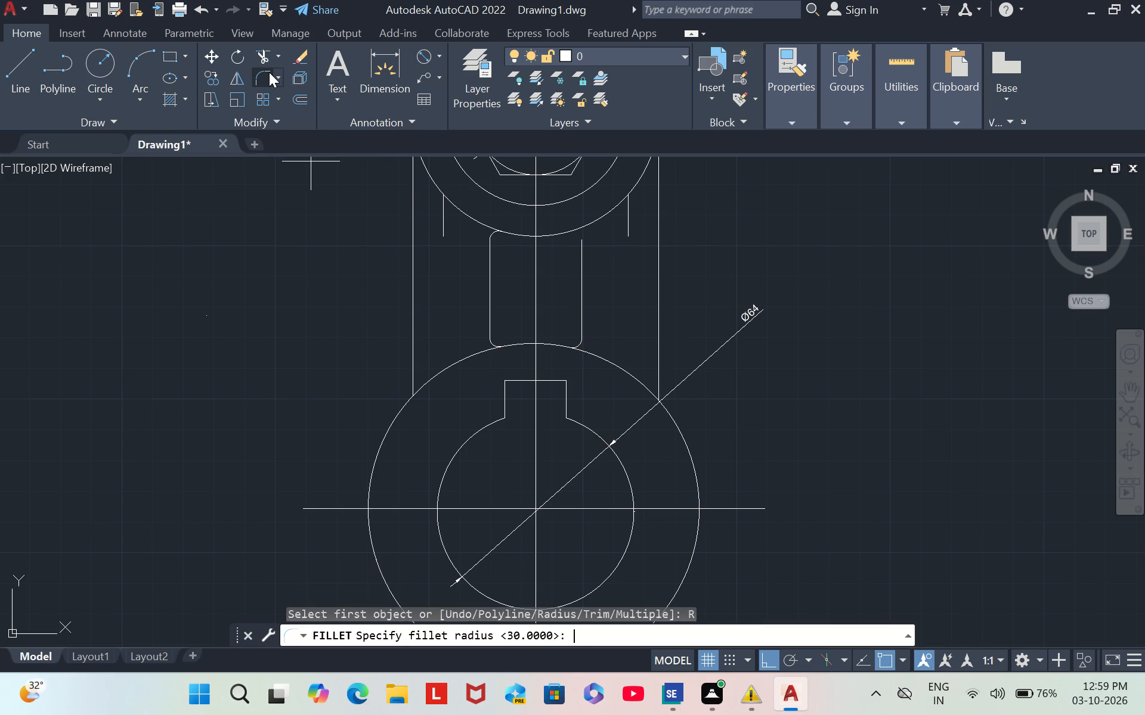
{"action": "type", "text": "10"}
{"action": "key", "text": "Return"}
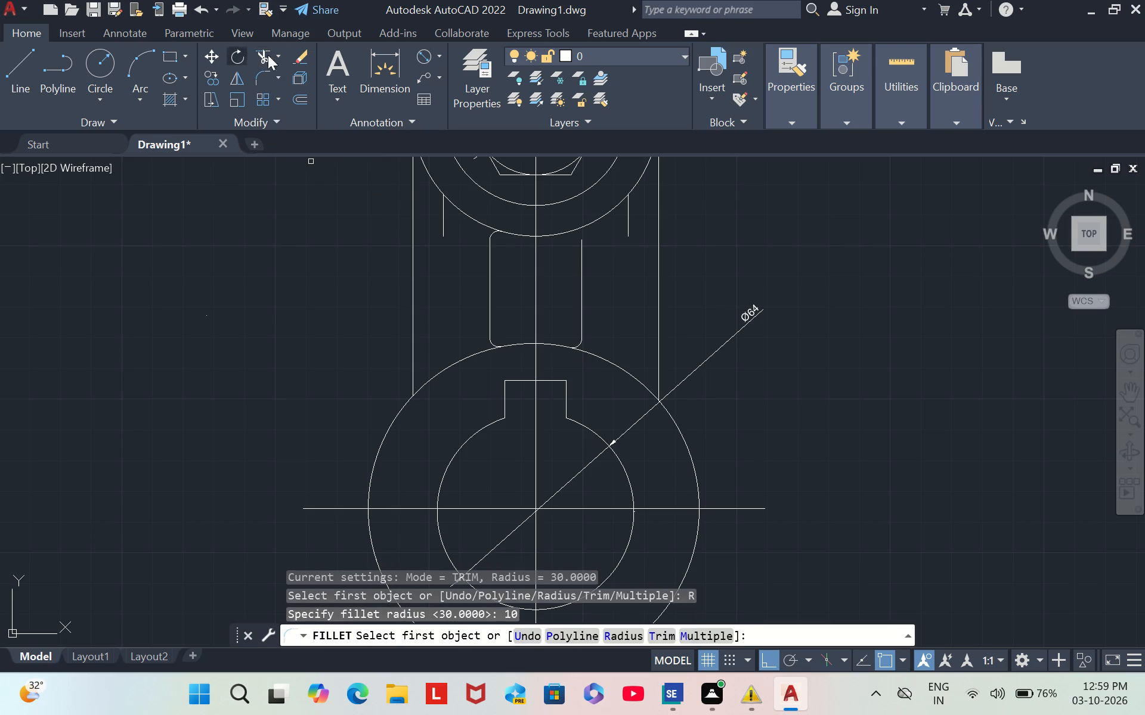
{"action": "left_click", "coordinate": [581, 251]}
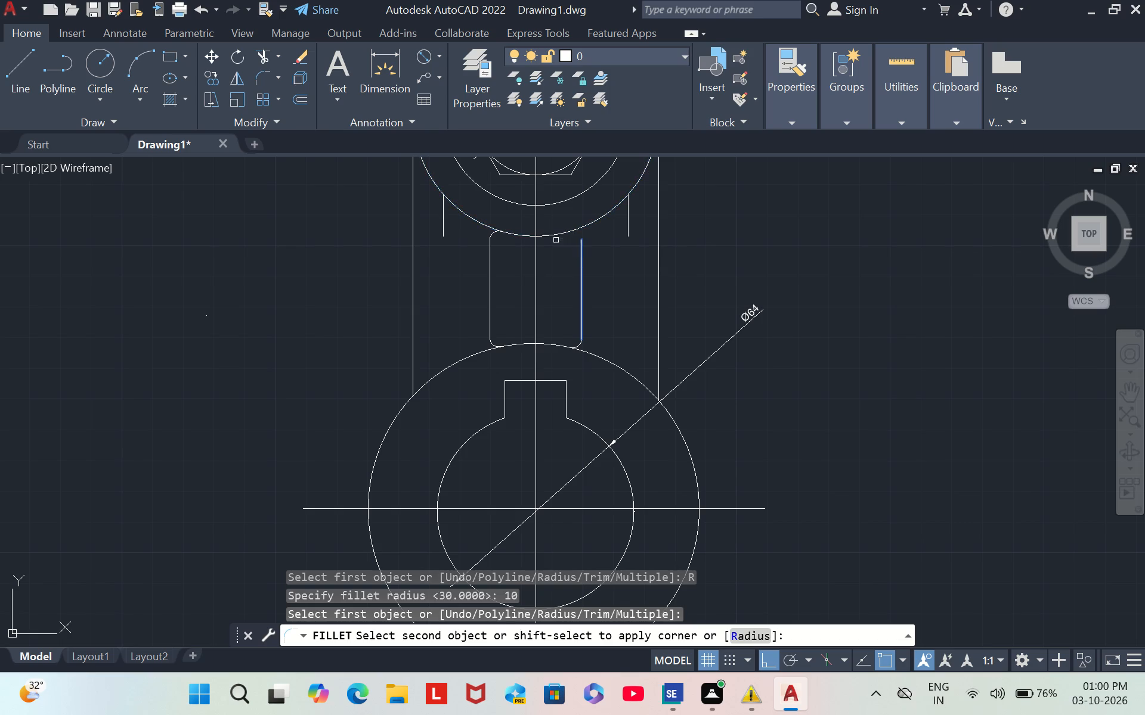
{"action": "left_click", "coordinate": [556, 235]}
{"action": "key", "text": "Escape"}
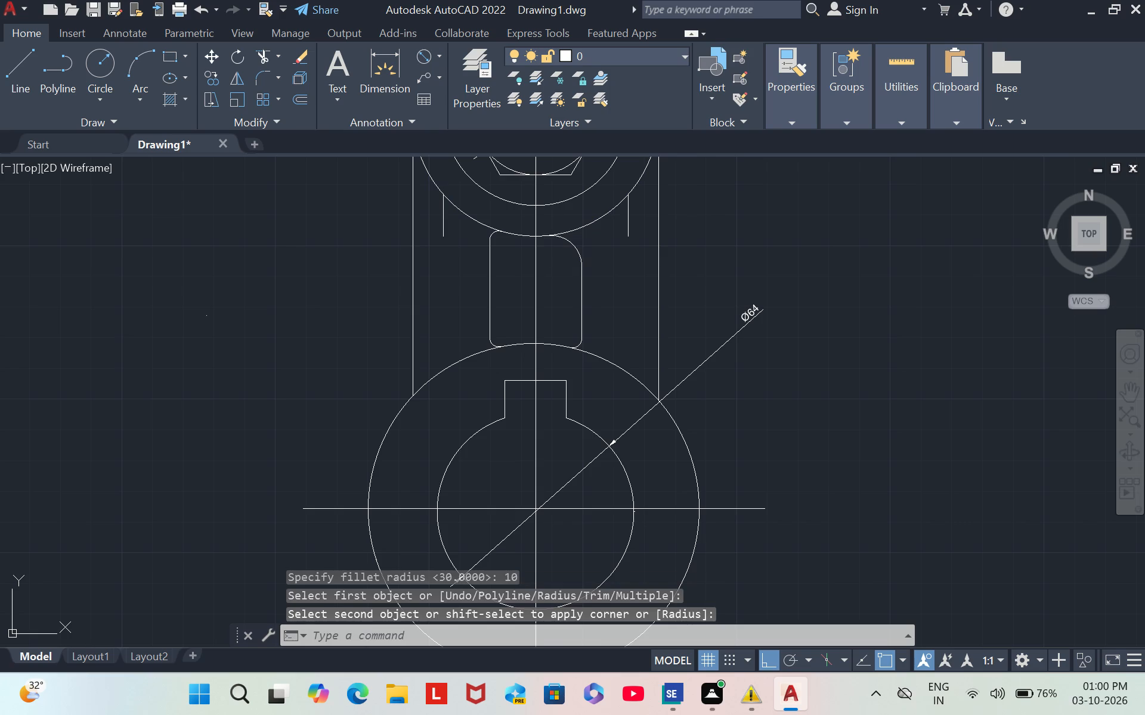
Delete the small fillet arc joining the left inner vertical line to the upper outer circle.
{"action": "left_click", "coordinate": [490, 236]}
{"action": "key", "text": "Escape"}
{"action": "key", "text": "Delete"}
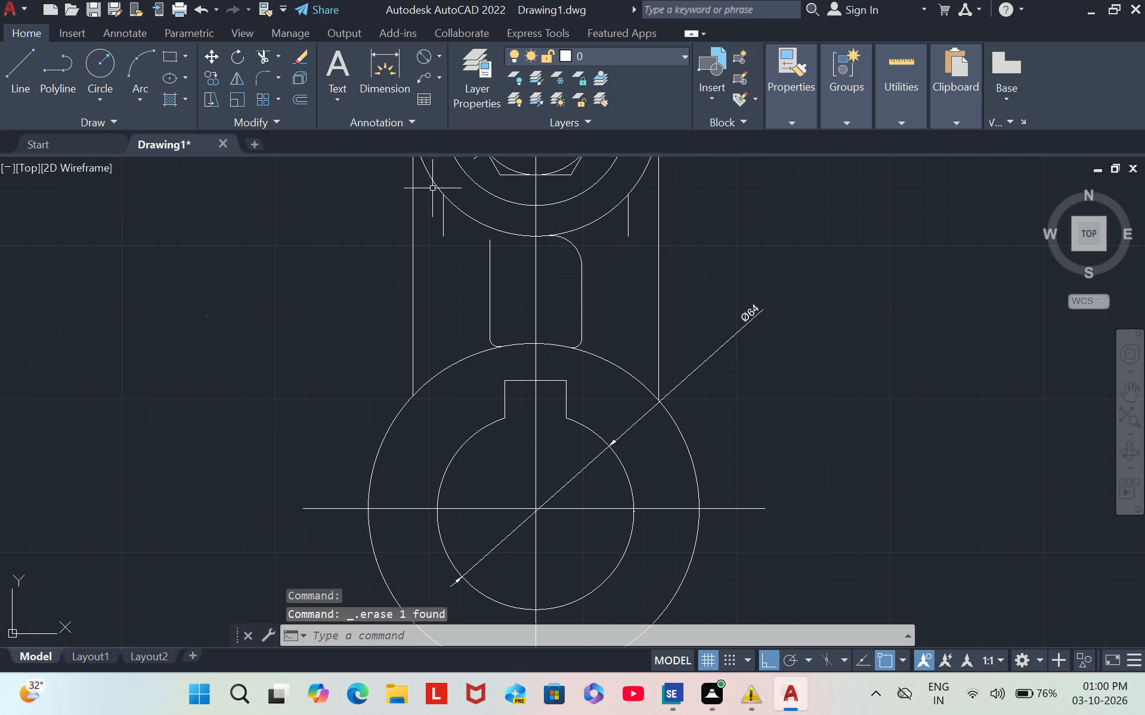
Fillet the left inner vertical line with the underside of the upper outer circle at radius 10.
{"action": "left_click", "coordinate": [262, 81]}
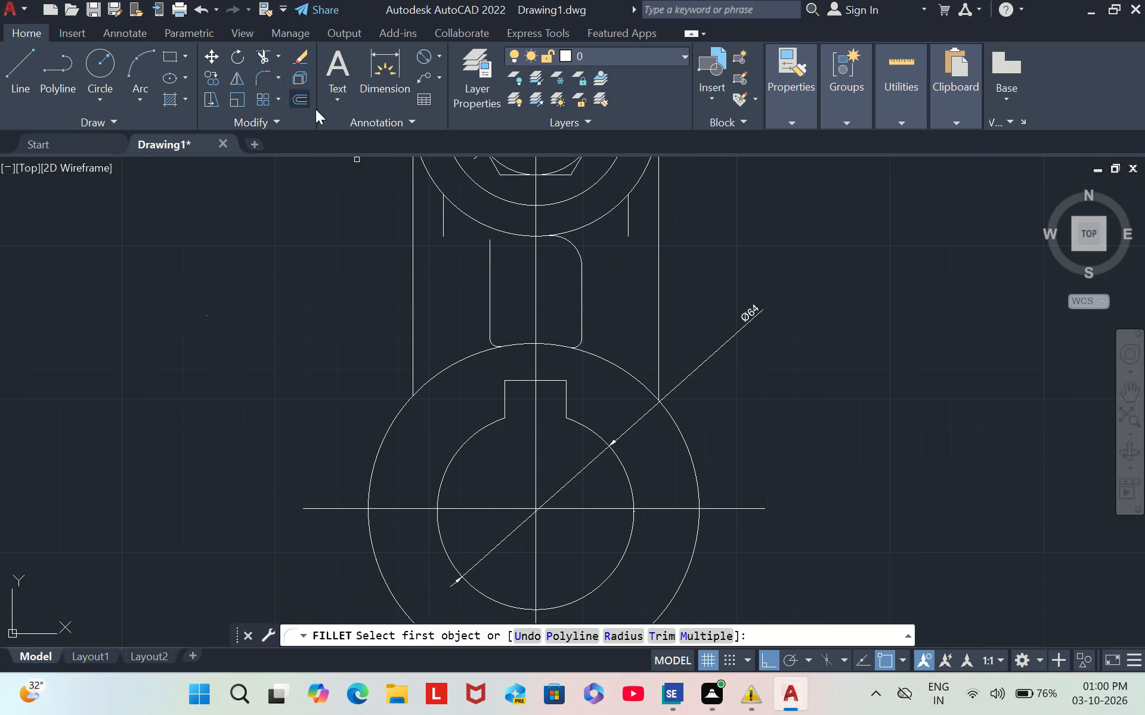
{"action": "key", "text": "r"}
{"action": "key", "text": "Return"}
{"action": "type", "text": "10"}
{"action": "key", "text": "Return"}
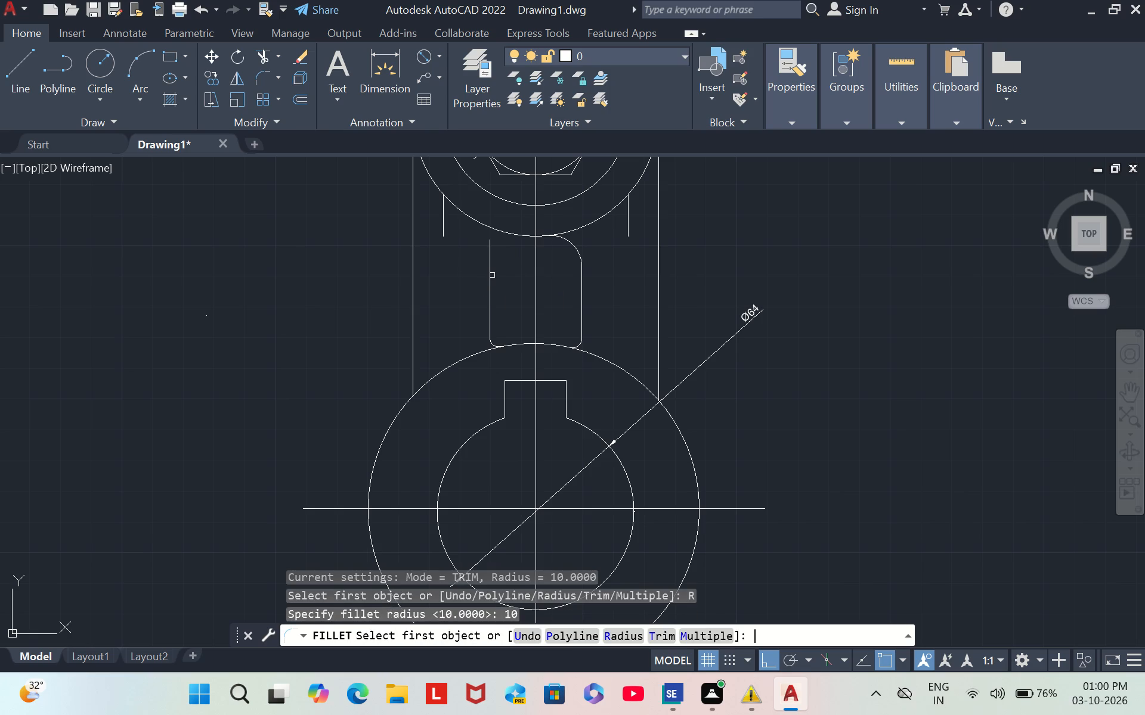
{"action": "left_click_drag", "start_coordinate": [488, 255], "coordinate": [511, 232]}
{"action": "left_click", "coordinate": [511, 232]}
{"action": "key", "text": "Escape"}
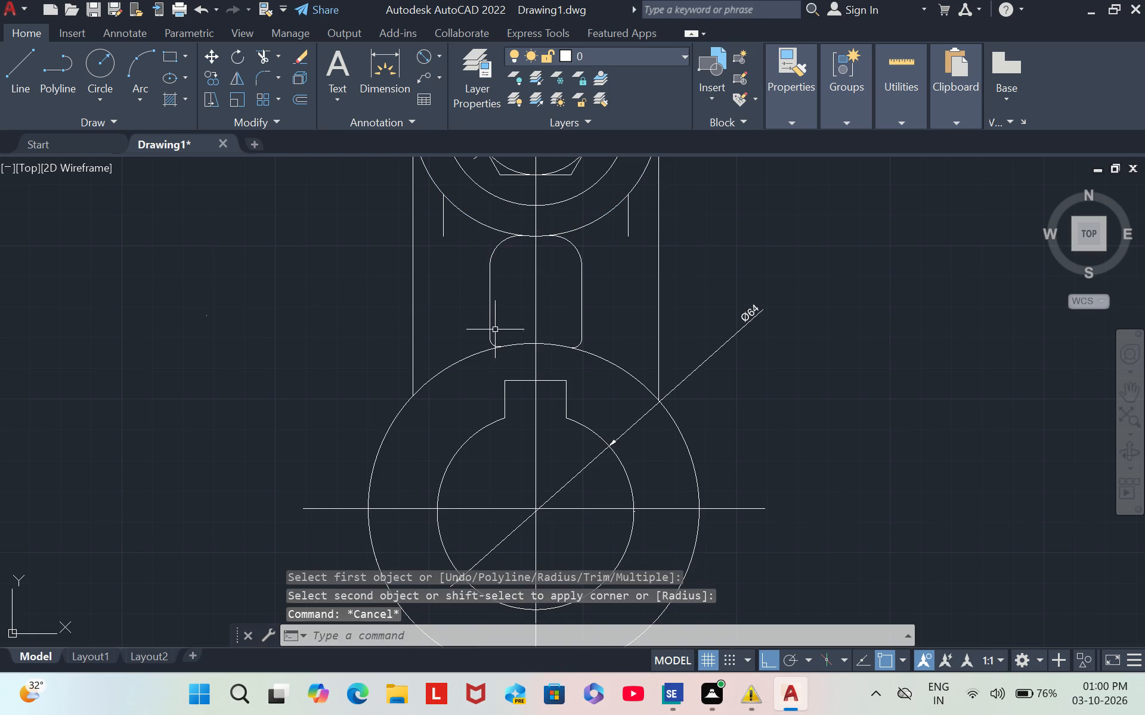
Delete the two small fillet arcs joining the inner vertical lines to the large lower circle.
{"action": "left_click", "coordinate": [490, 346]}
{"action": "key", "text": "Escape"}
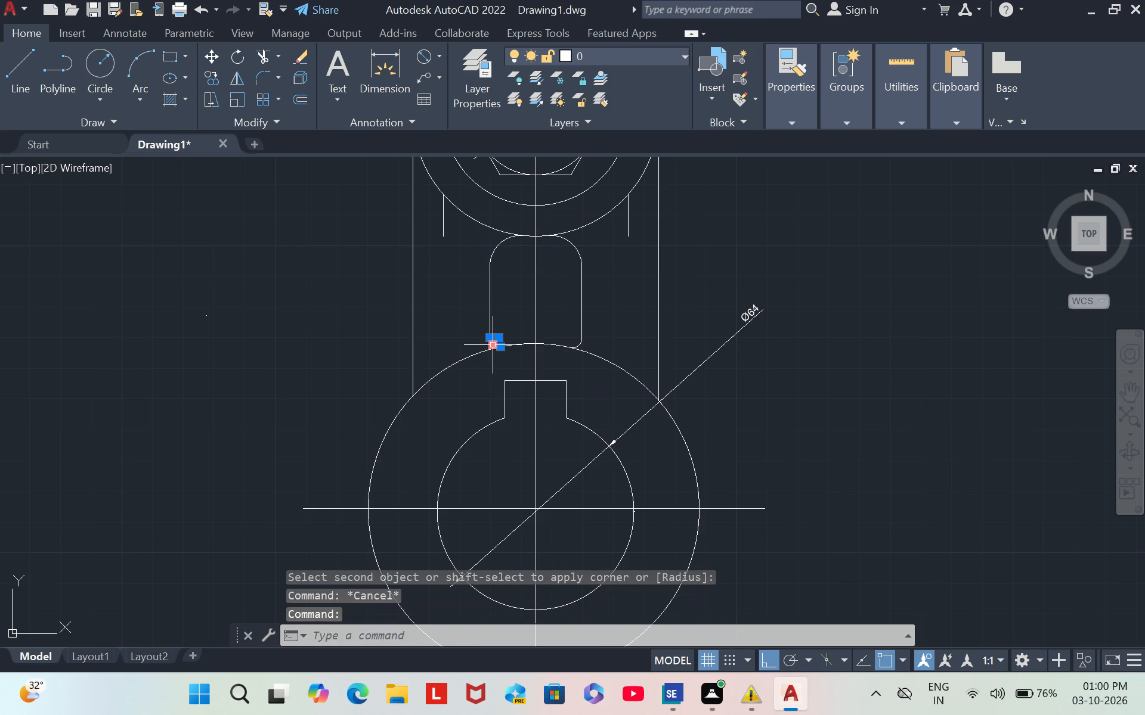
{"action": "key", "text": "Escape"}
{"action": "key", "text": "Delete"}
{"action": "left_click", "coordinate": [490, 346]}
{"action": "key", "text": "Escape"}
{"action": "key", "text": "Delete"}
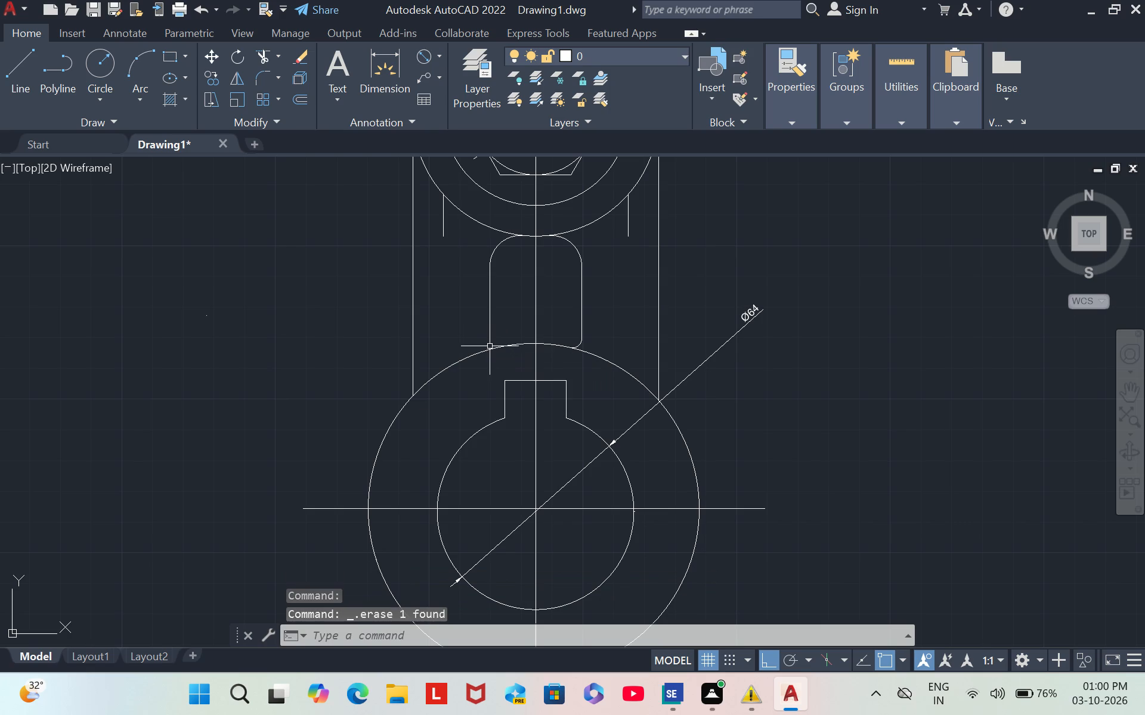
{"action": "left_click", "coordinate": [577, 345]}
{"action": "key", "text": "Escape"}
{"action": "key", "text": "Delete"}
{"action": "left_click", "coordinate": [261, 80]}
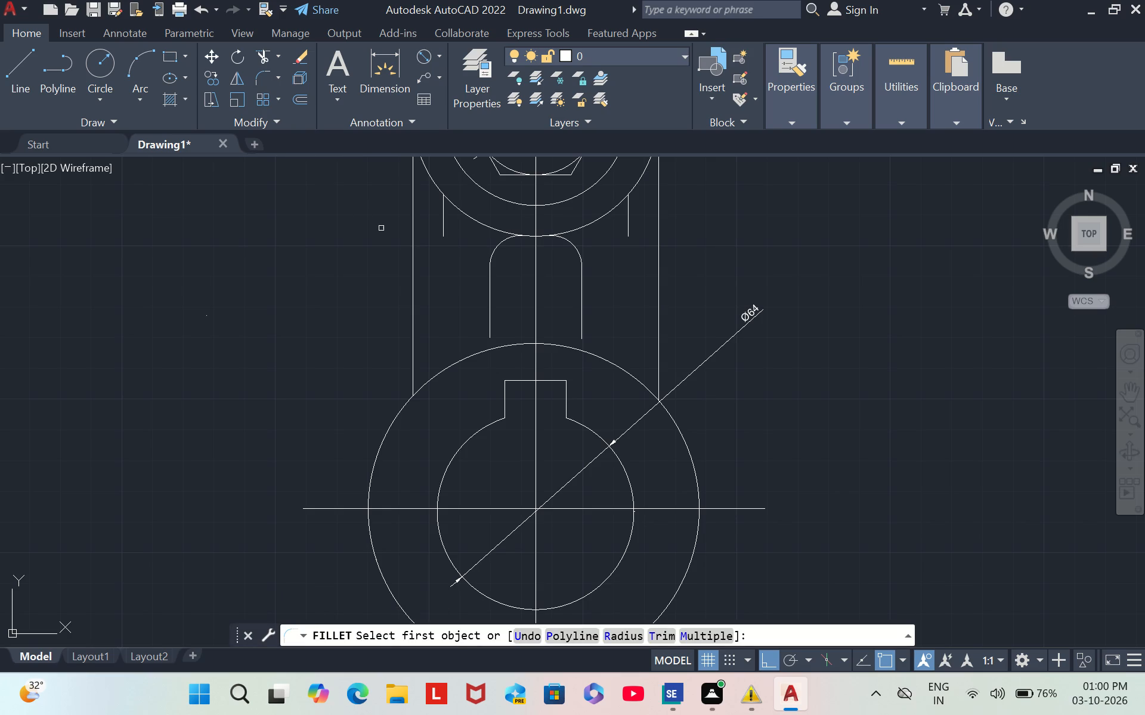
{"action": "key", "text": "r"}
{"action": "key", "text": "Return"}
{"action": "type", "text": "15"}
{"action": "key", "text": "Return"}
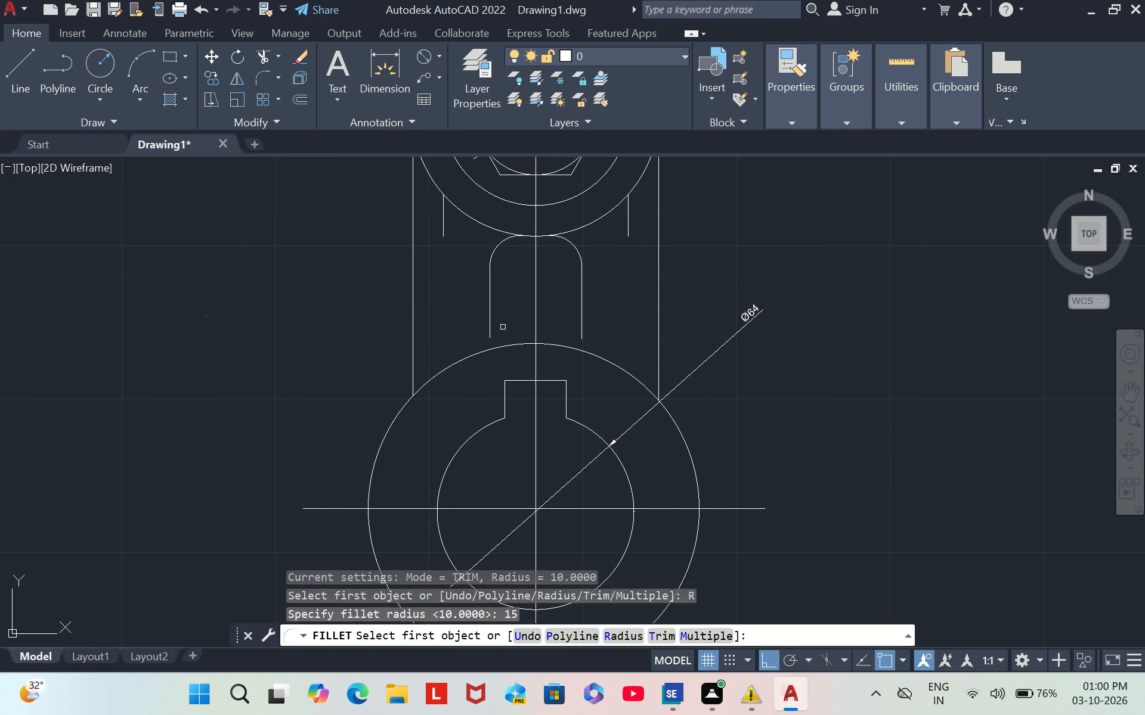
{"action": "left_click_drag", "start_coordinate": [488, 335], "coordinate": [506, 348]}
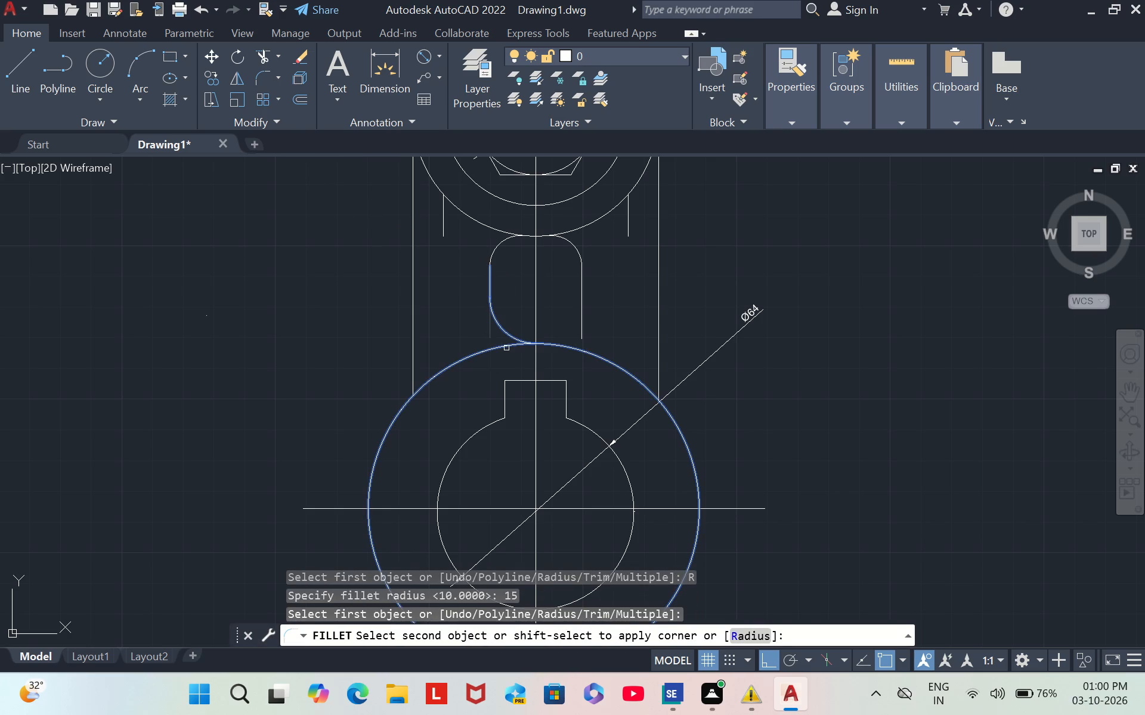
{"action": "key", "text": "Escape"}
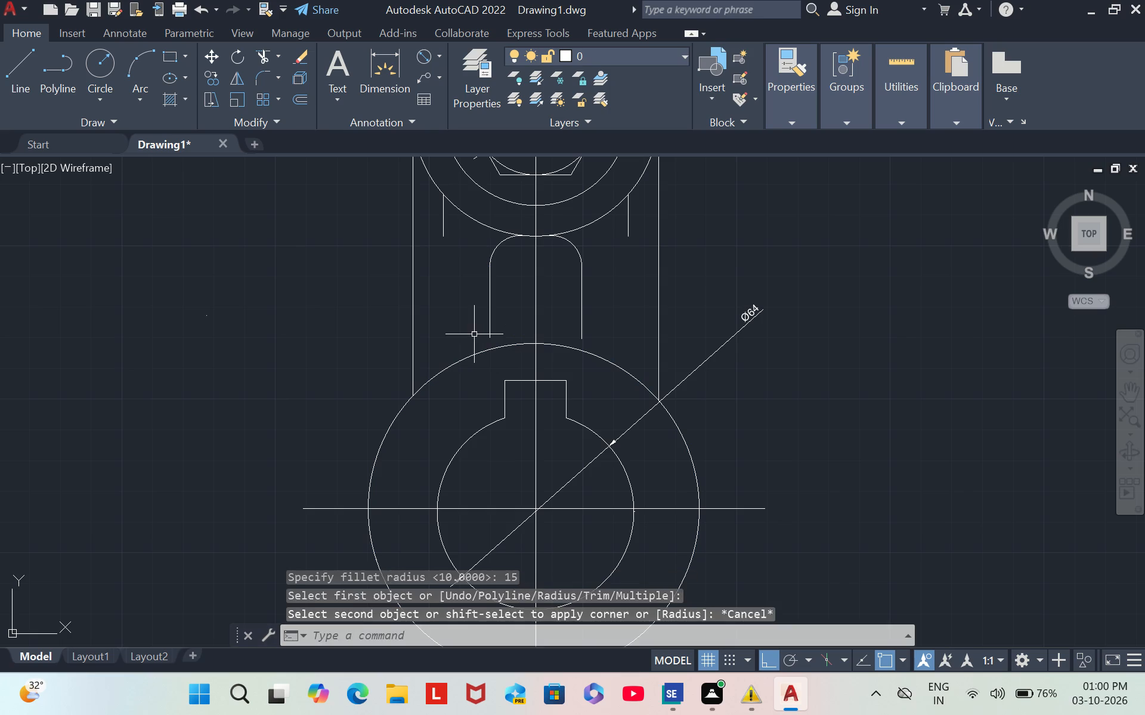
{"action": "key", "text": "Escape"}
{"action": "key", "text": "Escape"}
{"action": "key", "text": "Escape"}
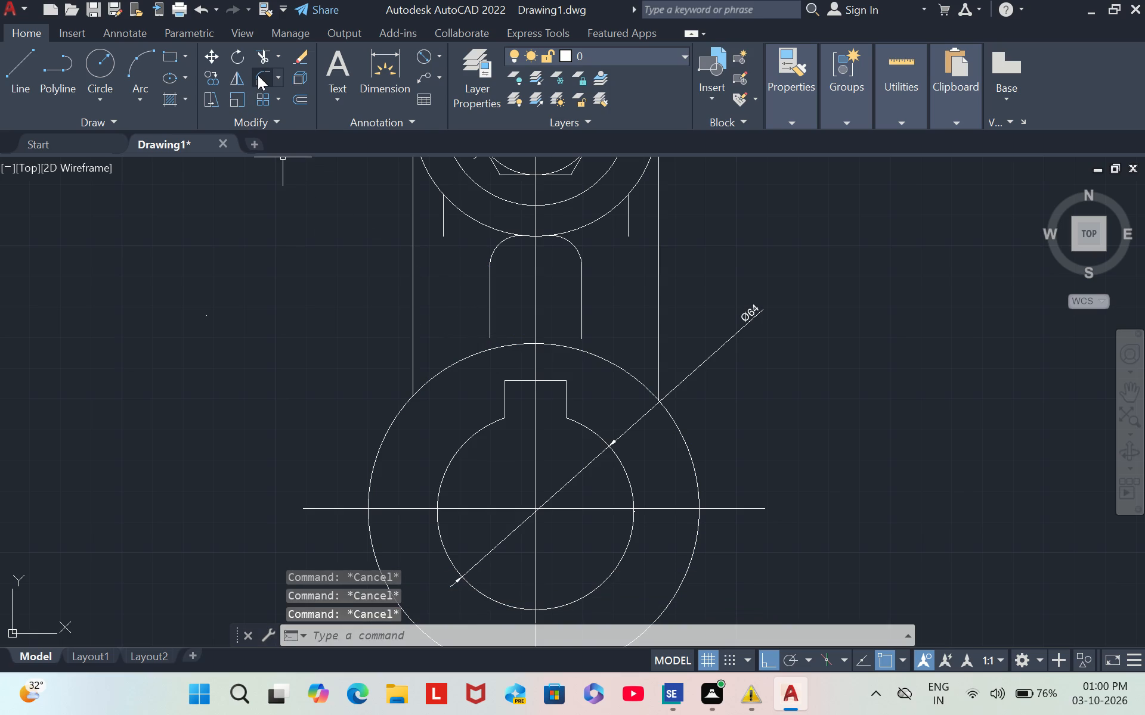
Fillet the left inner vertical line with the top of the large lower circle at radius 7.
{"action": "left_click", "coordinate": [258, 75]}
{"action": "key", "text": "r"}
{"action": "key", "text": "Return"}
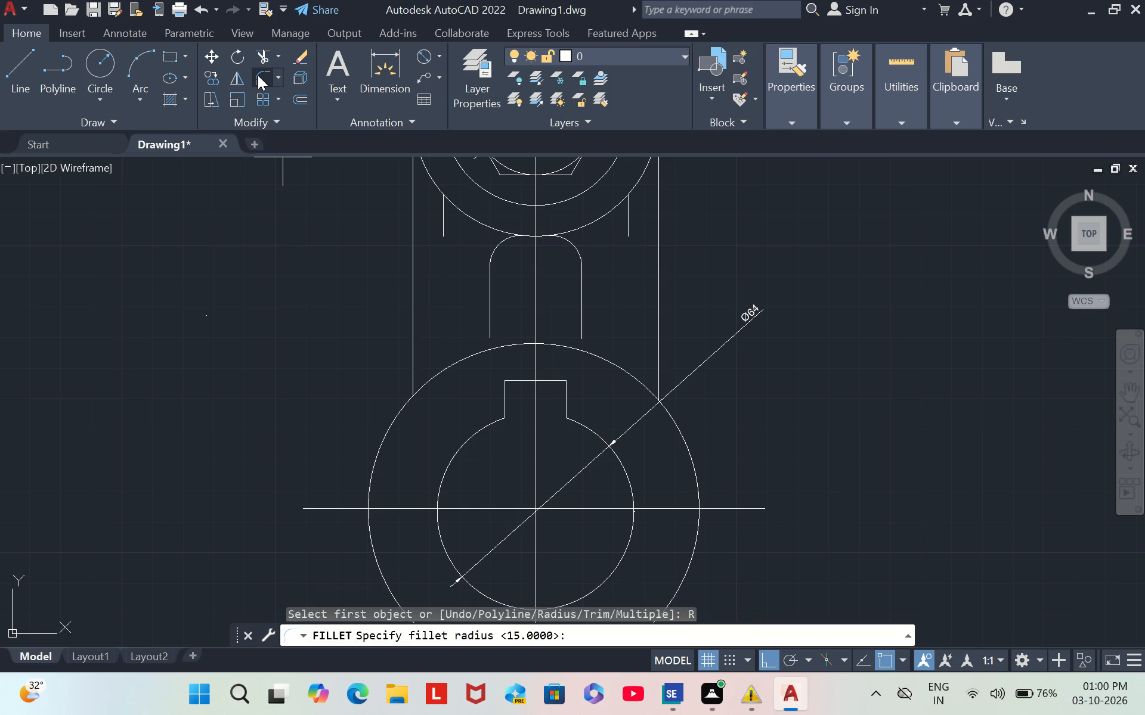
{"action": "key", "text": "7"}
{"action": "key", "text": "Return"}
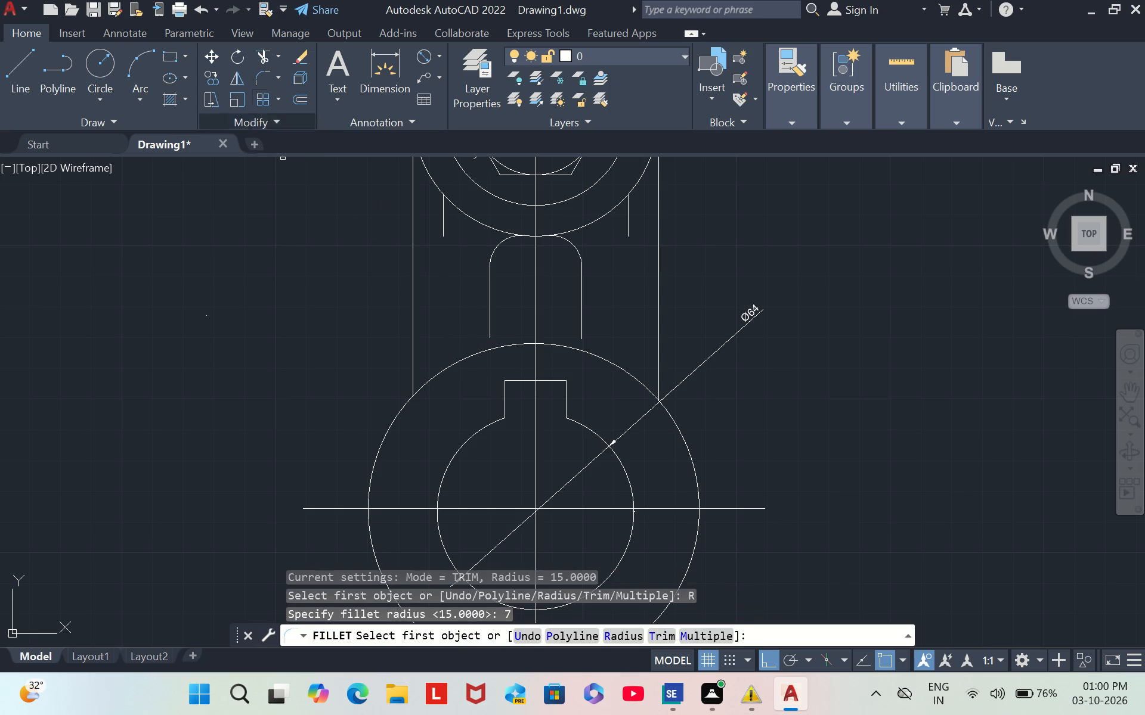
{"action": "left_click", "coordinate": [488, 335]}
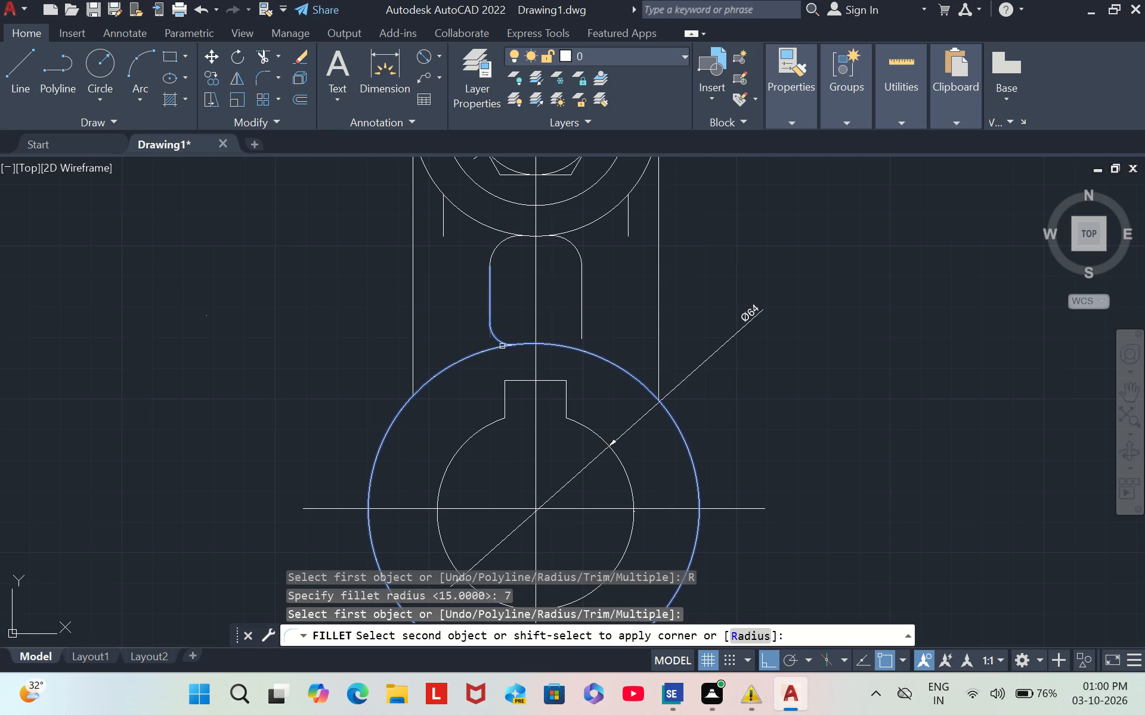
{"action": "left_click", "coordinate": [502, 346]}
{"action": "key", "text": "Escape"}
{"action": "key", "text": "Escape"}
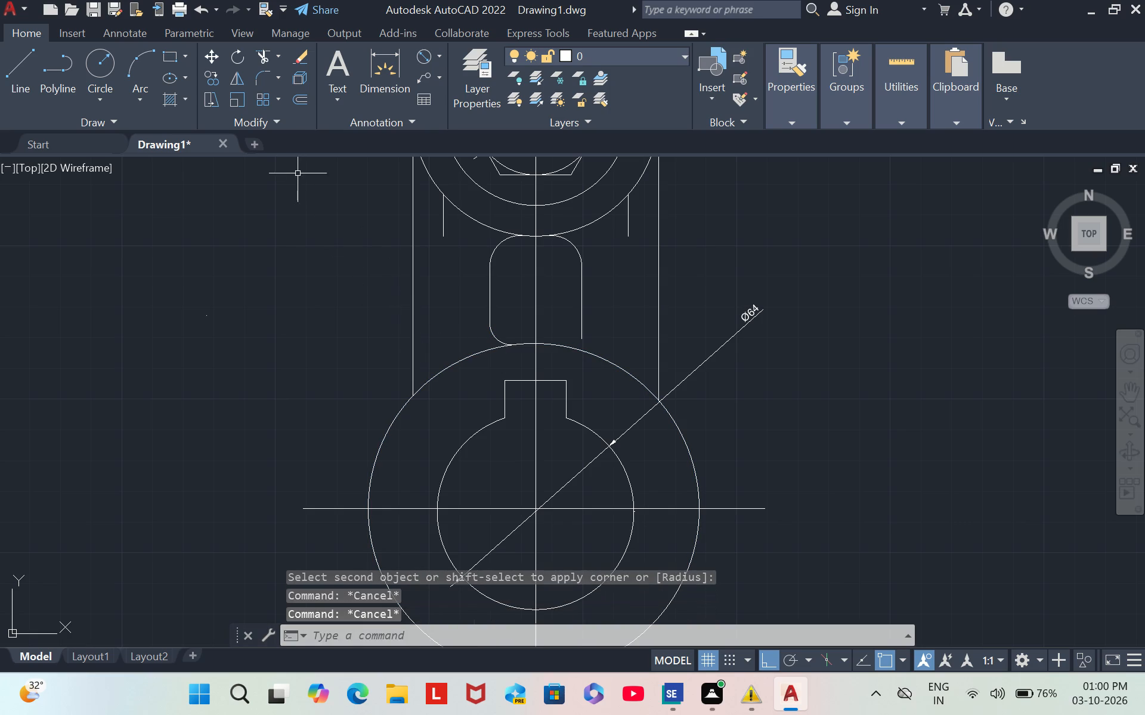
Fillet the right inner vertical line with the top of the large lower circle at radius 7.
{"action": "left_click", "coordinate": [261, 73]}
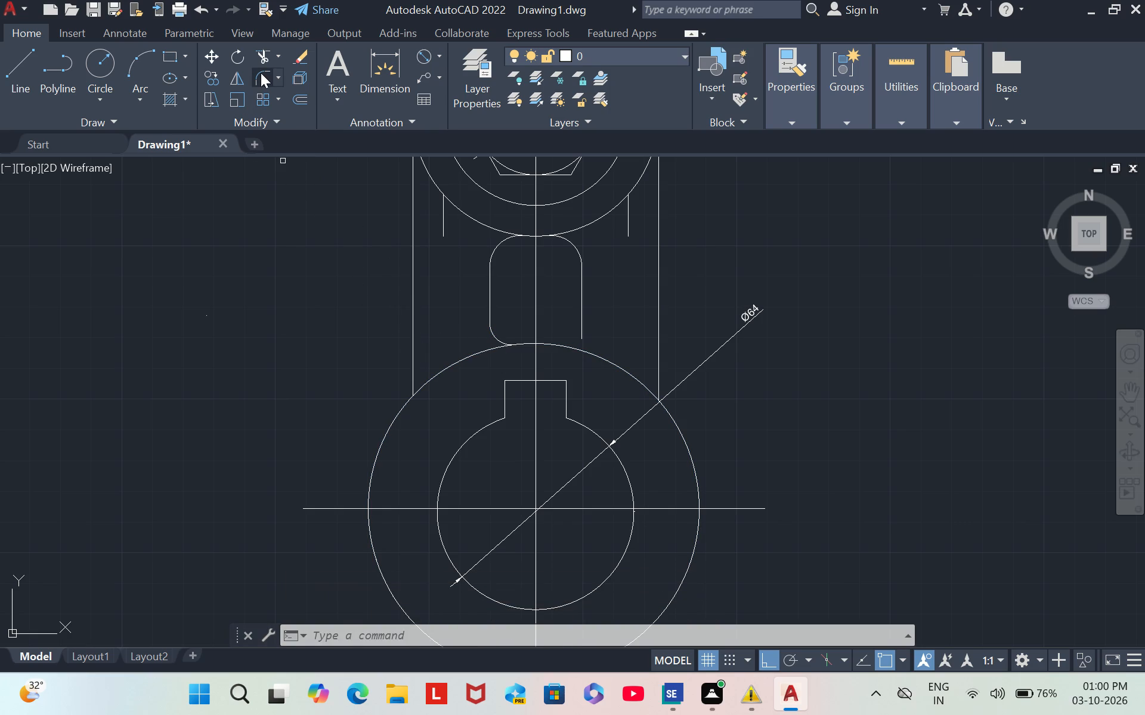
{"action": "key", "text": "r"}
{"action": "key", "text": "Return"}
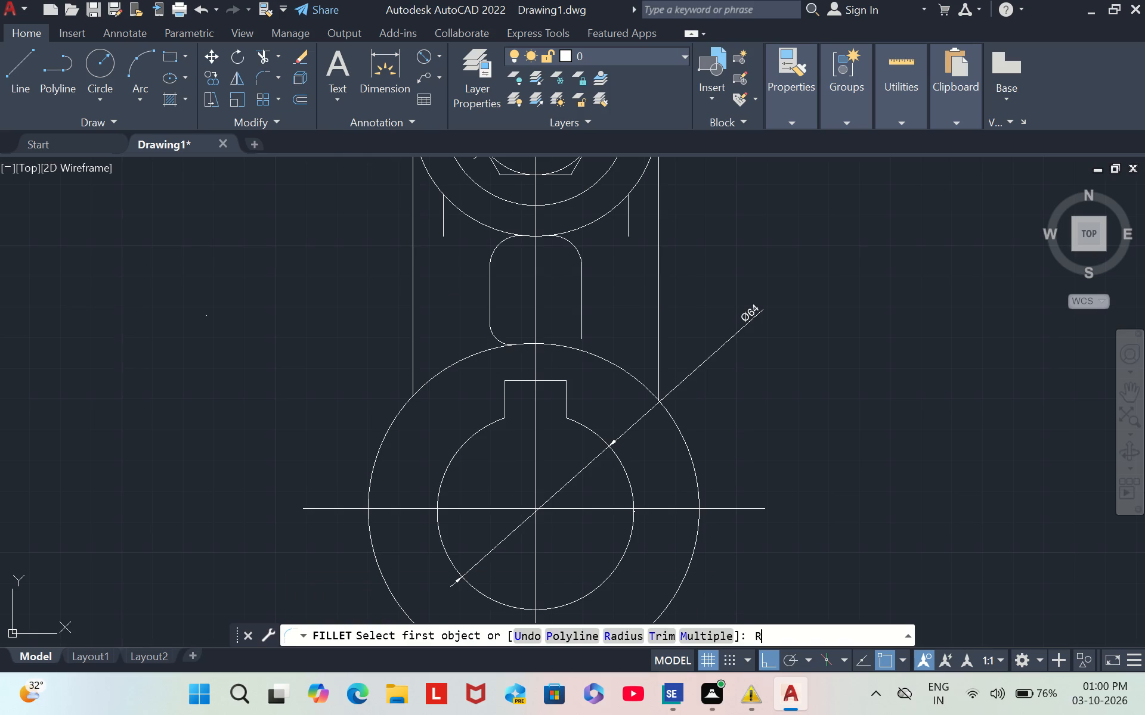
{"action": "key", "text": "7"}
{"action": "key", "text": "Return"}
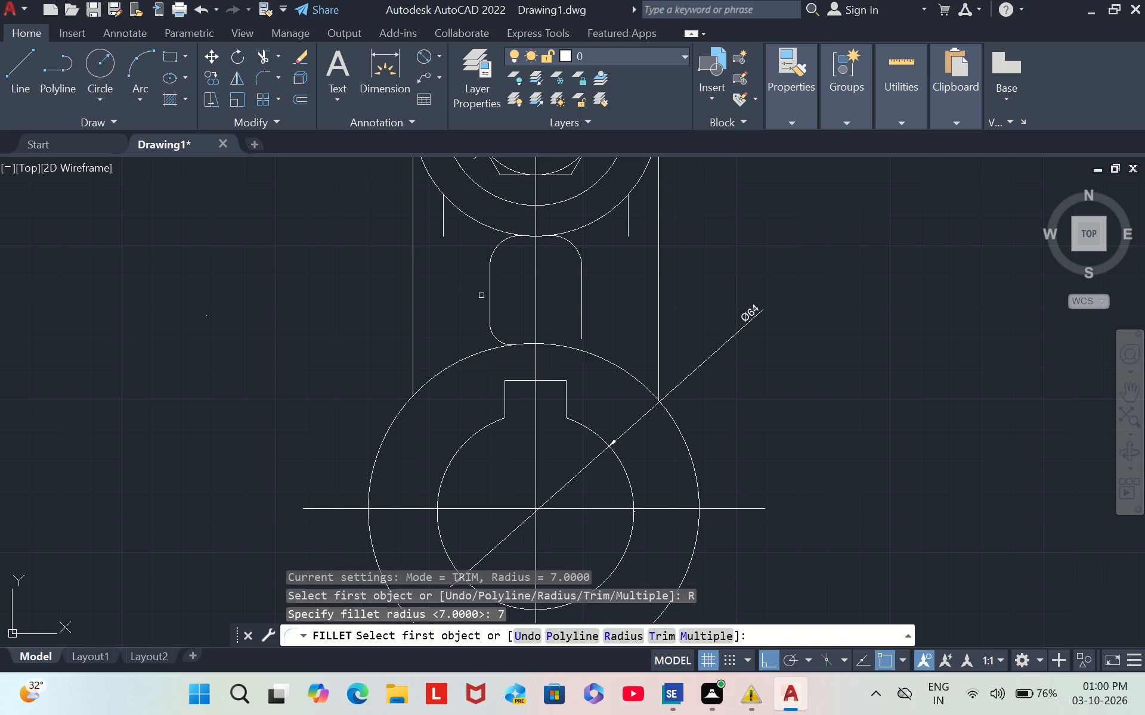
{"action": "left_click", "coordinate": [582, 325]}
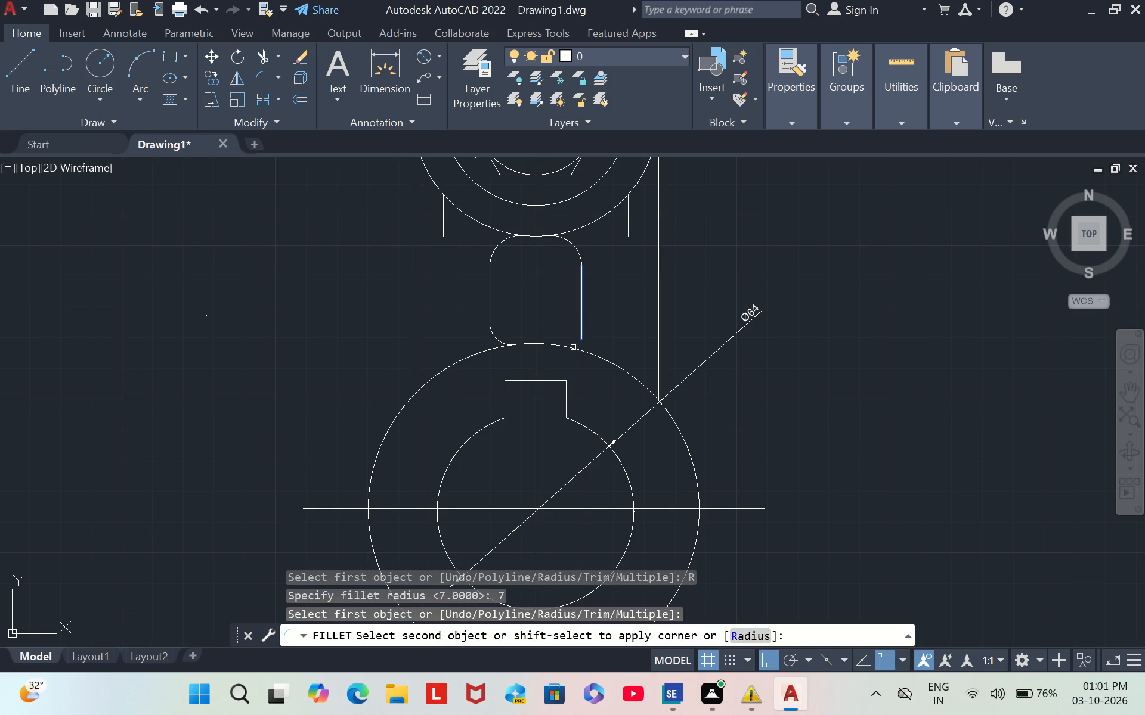
{"action": "left_click", "coordinate": [573, 347]}
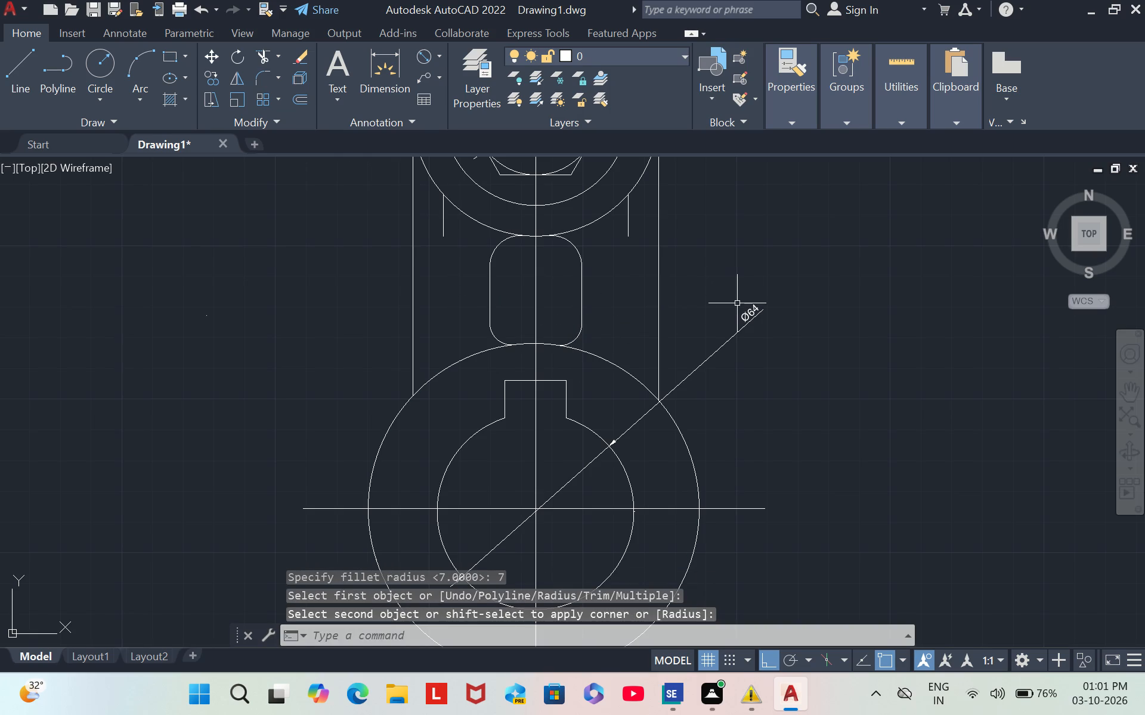
{"action": "key", "text": "grave"}
{"action": "key", "text": "Escape"}
{"action": "key", "text": "Escape"}
{"action": "key", "text": "Escape"}
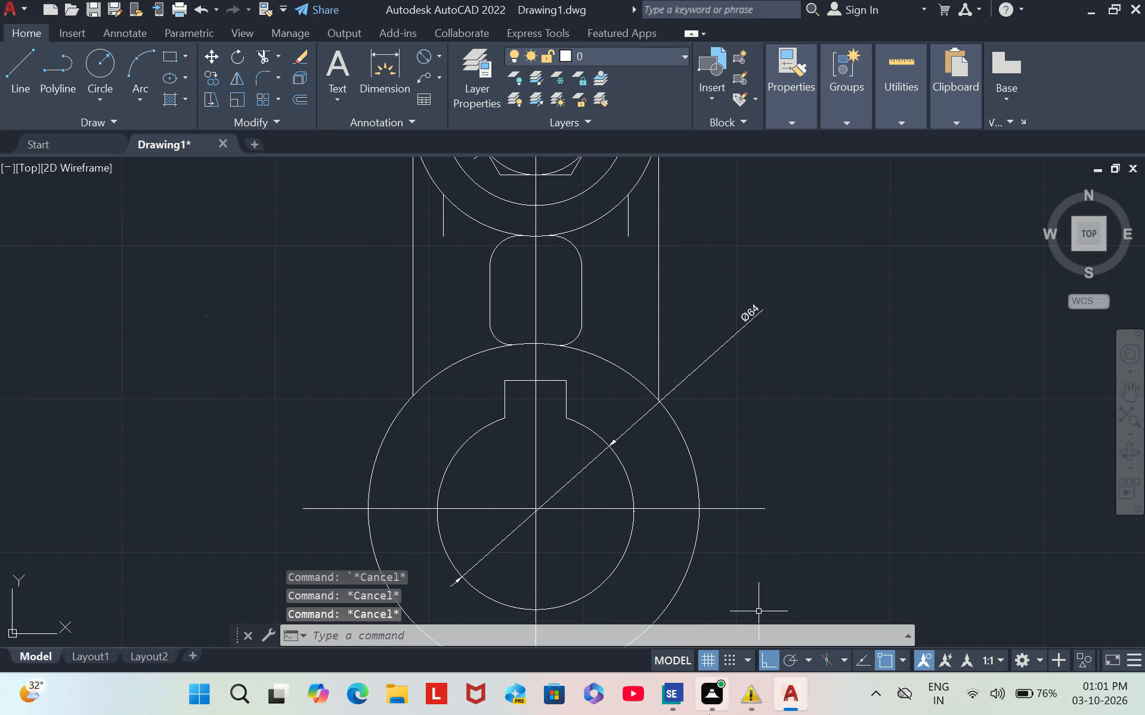
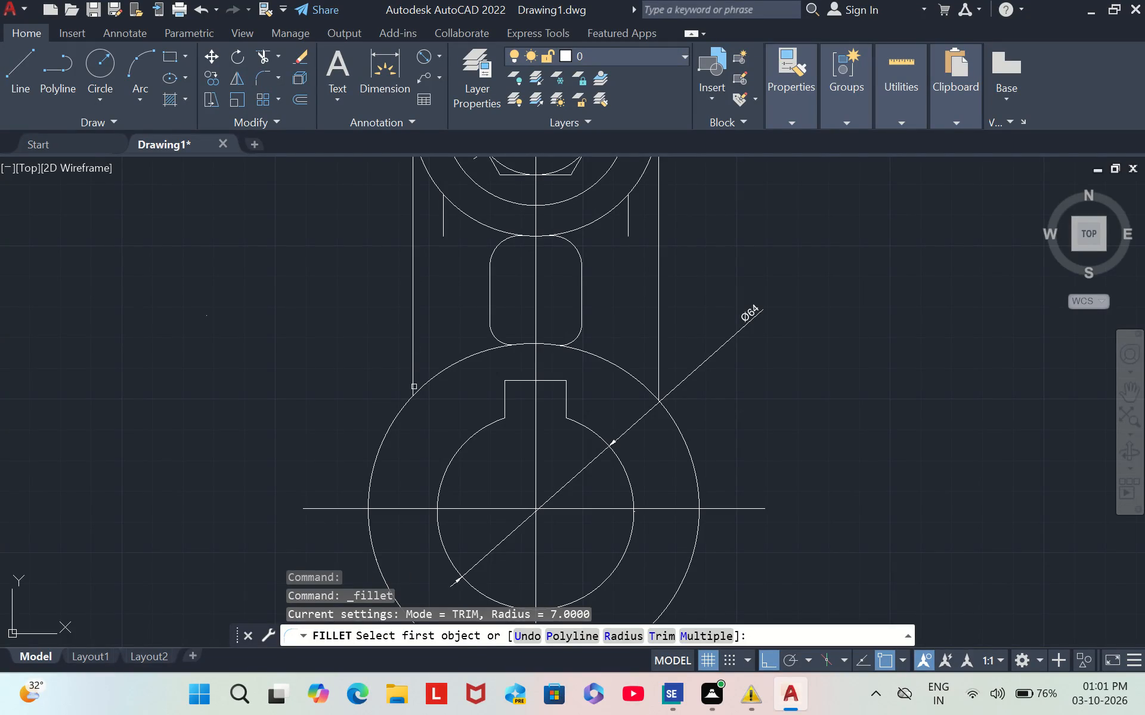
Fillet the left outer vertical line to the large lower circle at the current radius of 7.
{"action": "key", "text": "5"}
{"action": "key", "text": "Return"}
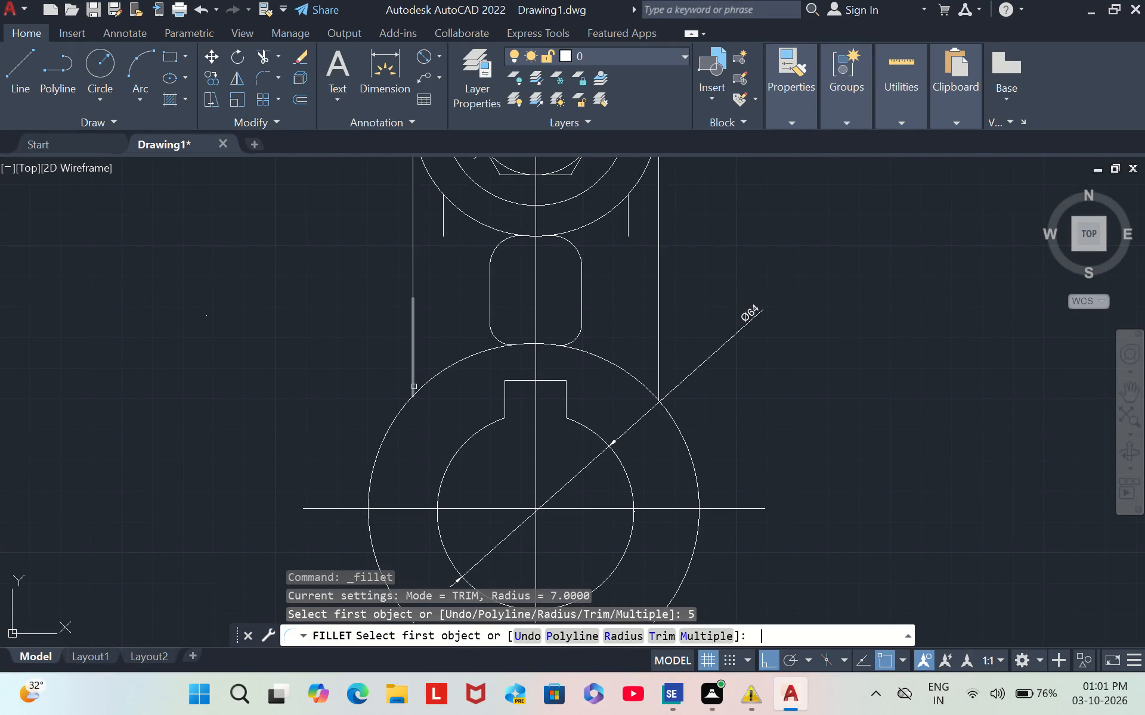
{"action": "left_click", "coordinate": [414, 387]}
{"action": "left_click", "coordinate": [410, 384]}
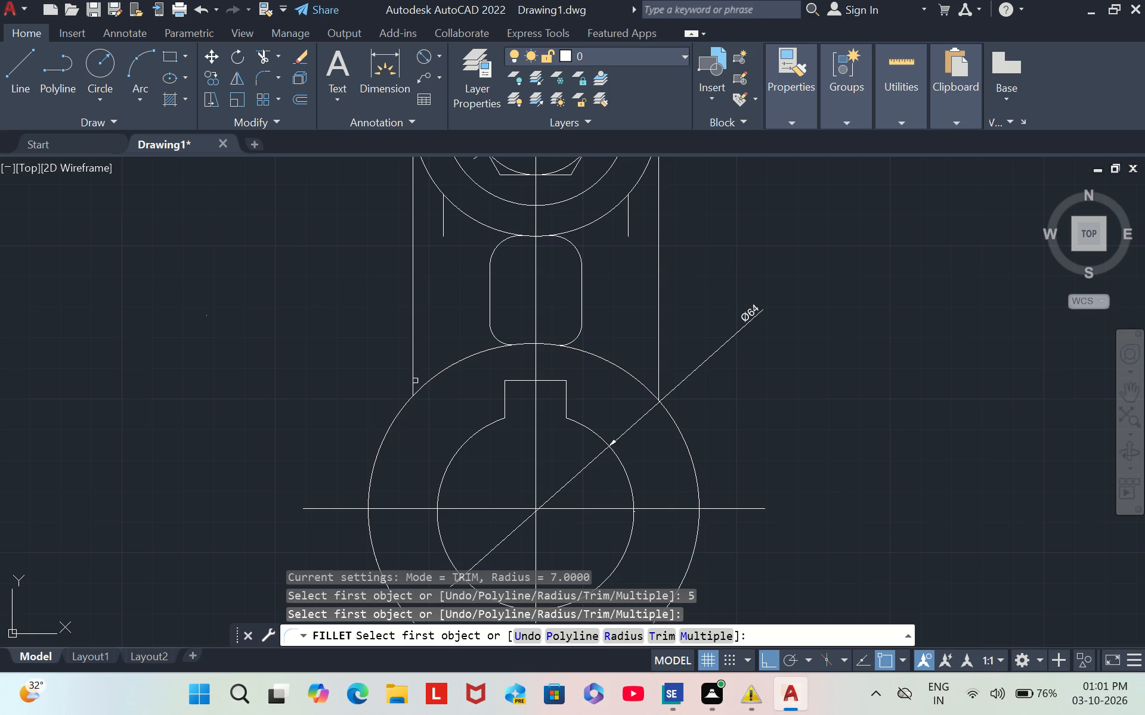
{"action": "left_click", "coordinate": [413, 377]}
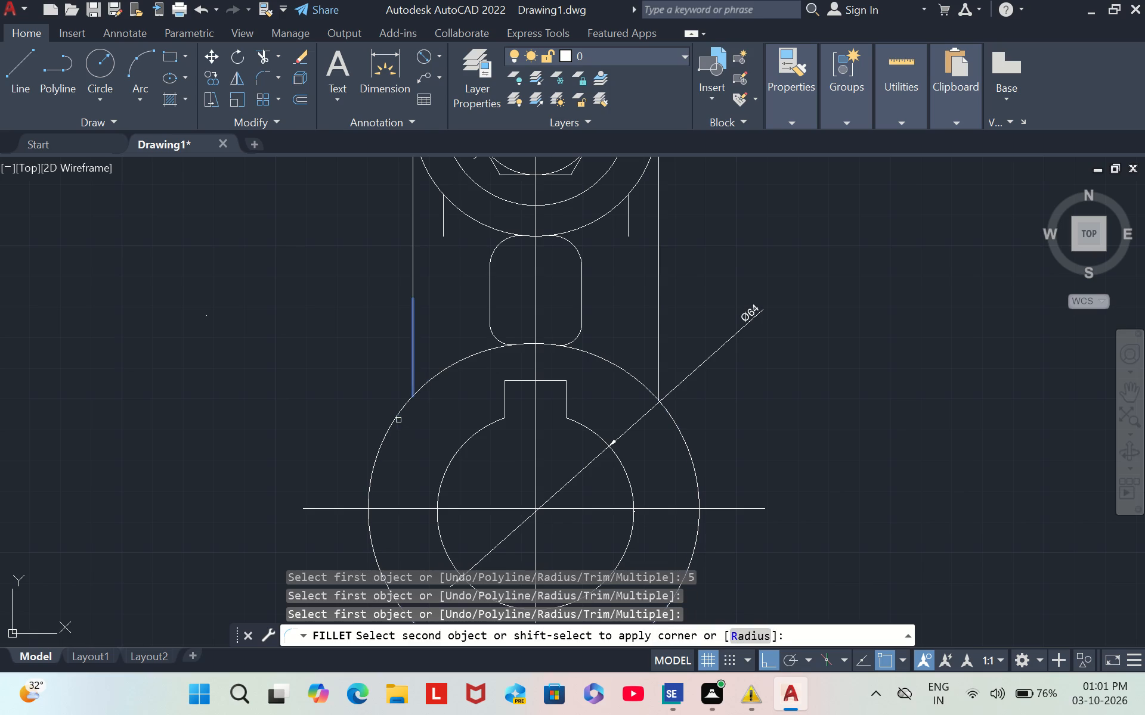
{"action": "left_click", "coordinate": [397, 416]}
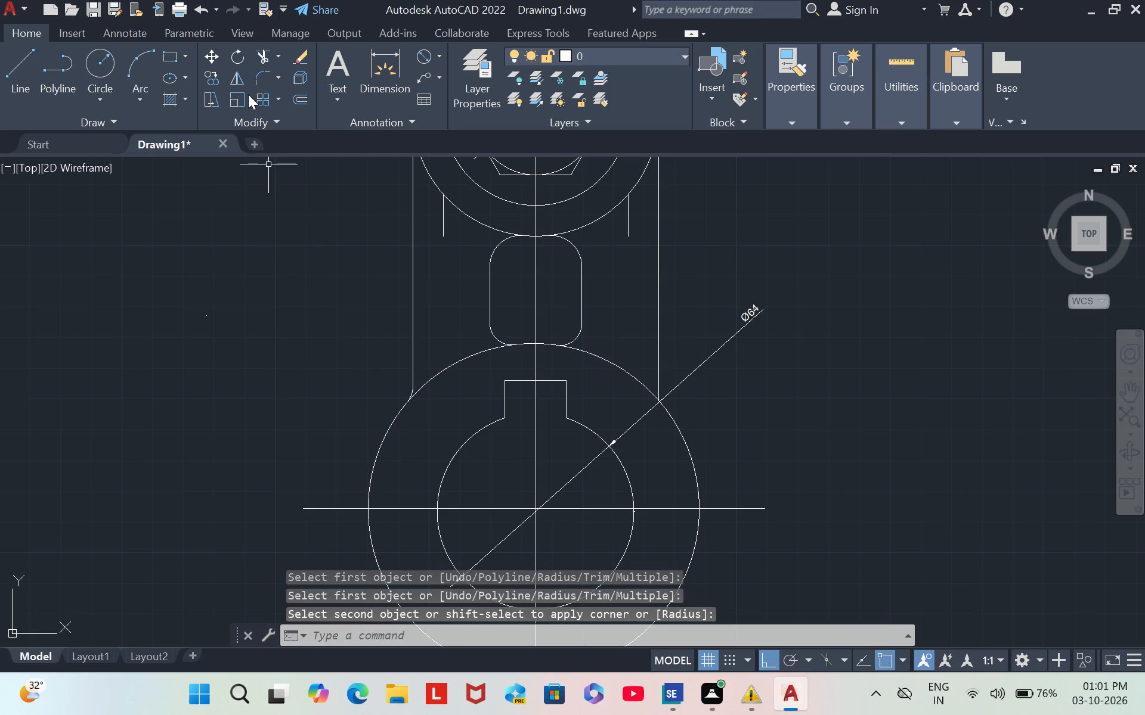
Fillet the right outer vertical line to the large lower circle at the current radius of 7.
{"action": "left_click", "coordinate": [256, 83]}
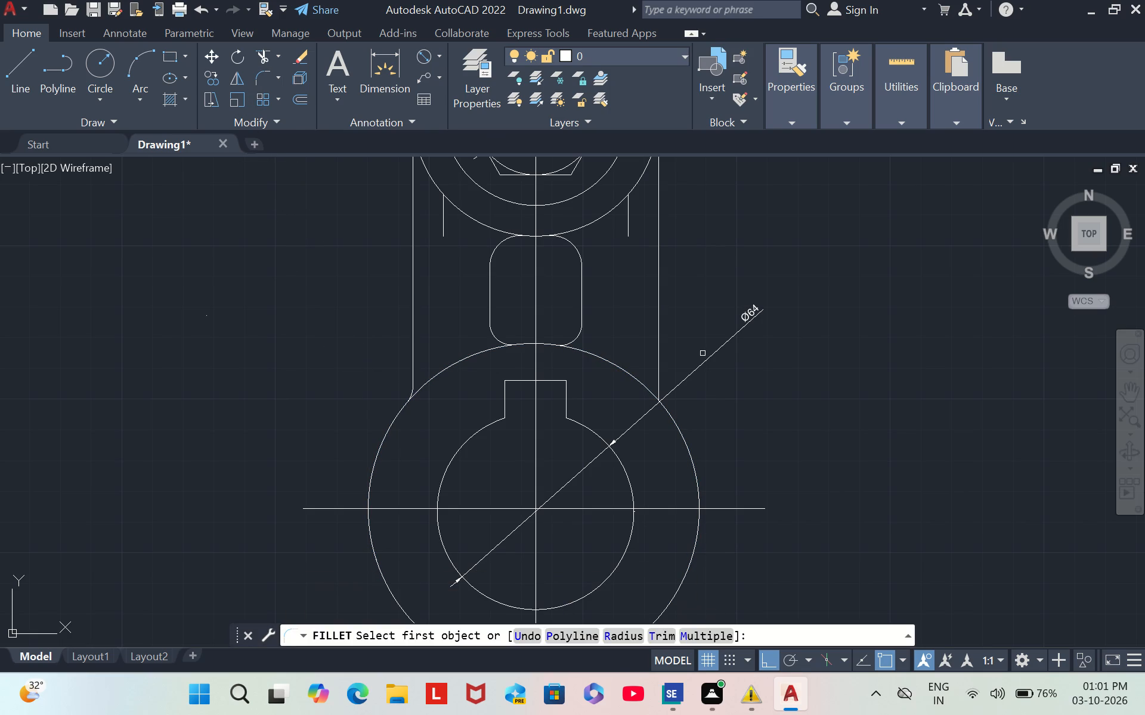
{"action": "key", "text": "5"}
{"action": "key", "text": "Return"}
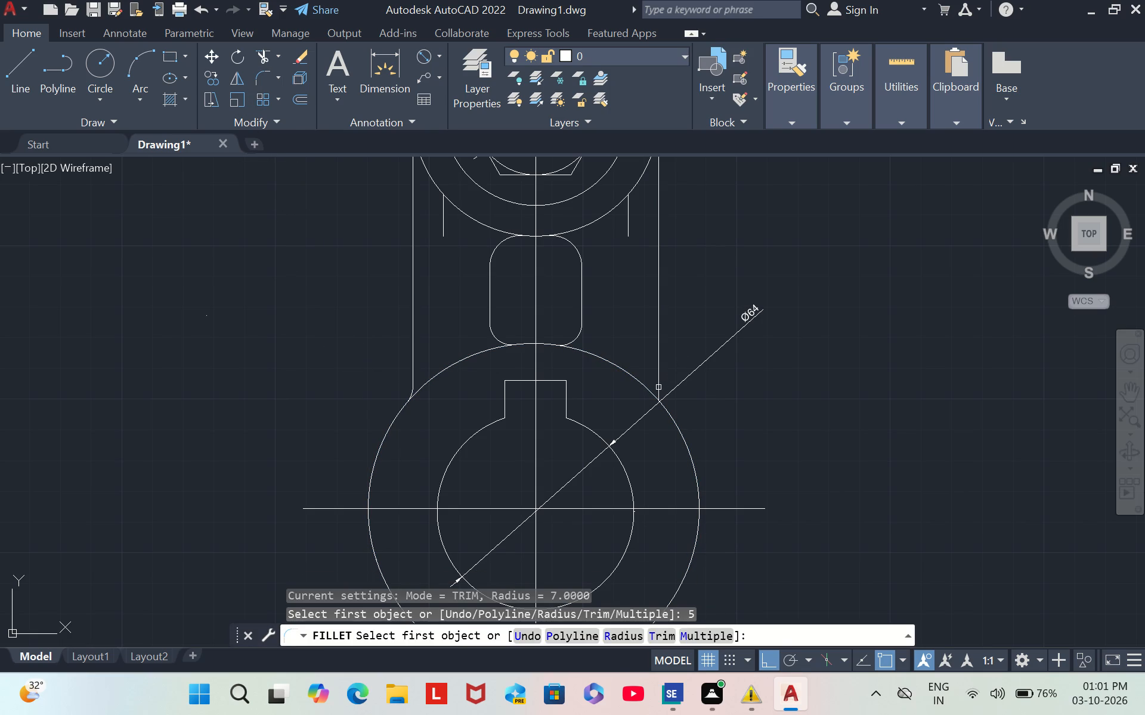
{"action": "left_click_drag", "start_coordinate": [658, 387], "coordinate": [677, 428]}
{"action": "left_click", "coordinate": [677, 428]}
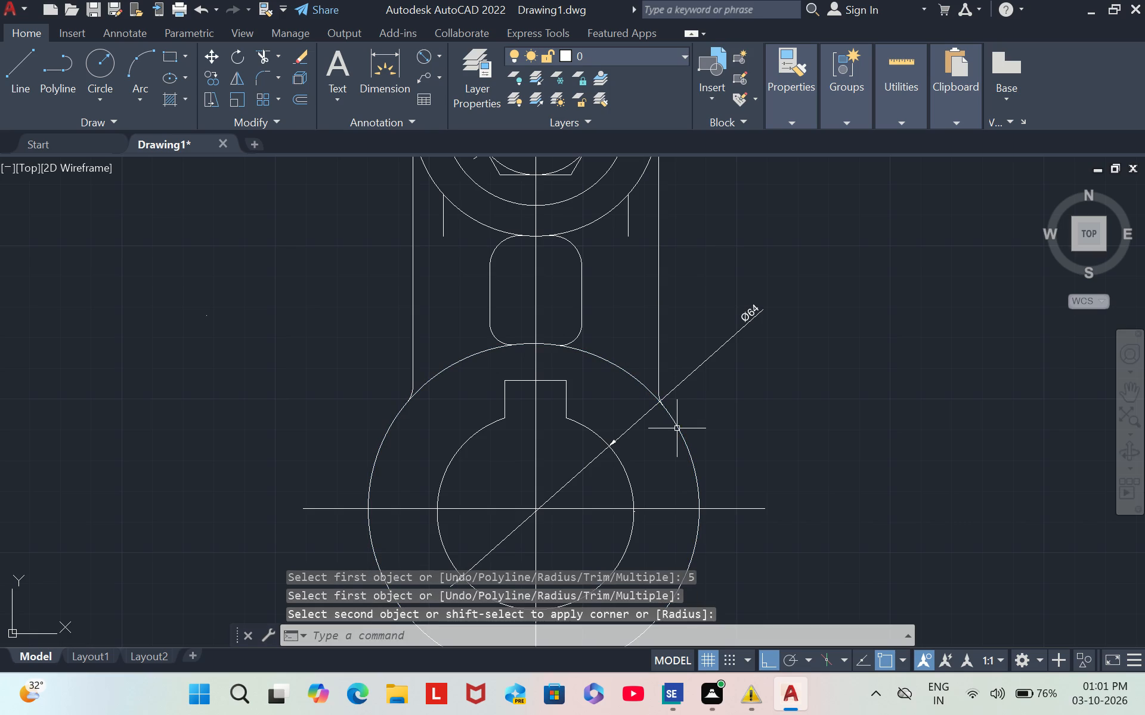
{"action": "key", "text": "Escape"}
{"action": "key", "text": "Escape"}
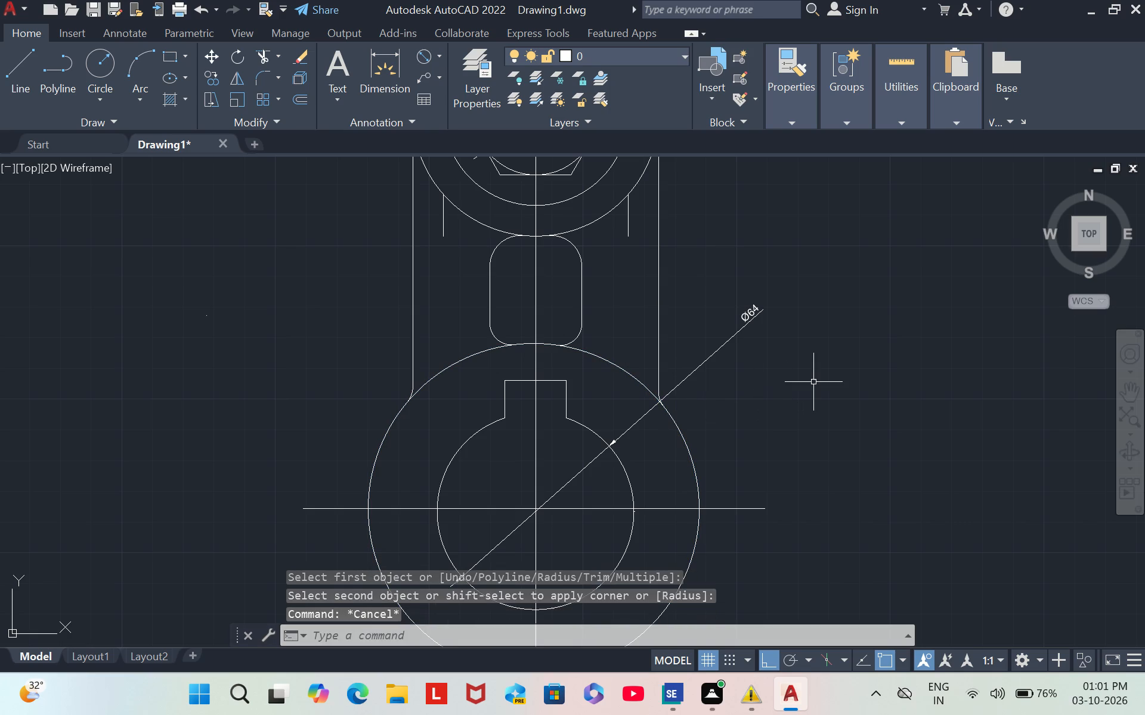
{"action": "key", "text": "Escape"}
{"action": "key", "text": "Escape"}
{"action": "key", "text": "Escape"}
{"action": "key", "text": "Escape"}
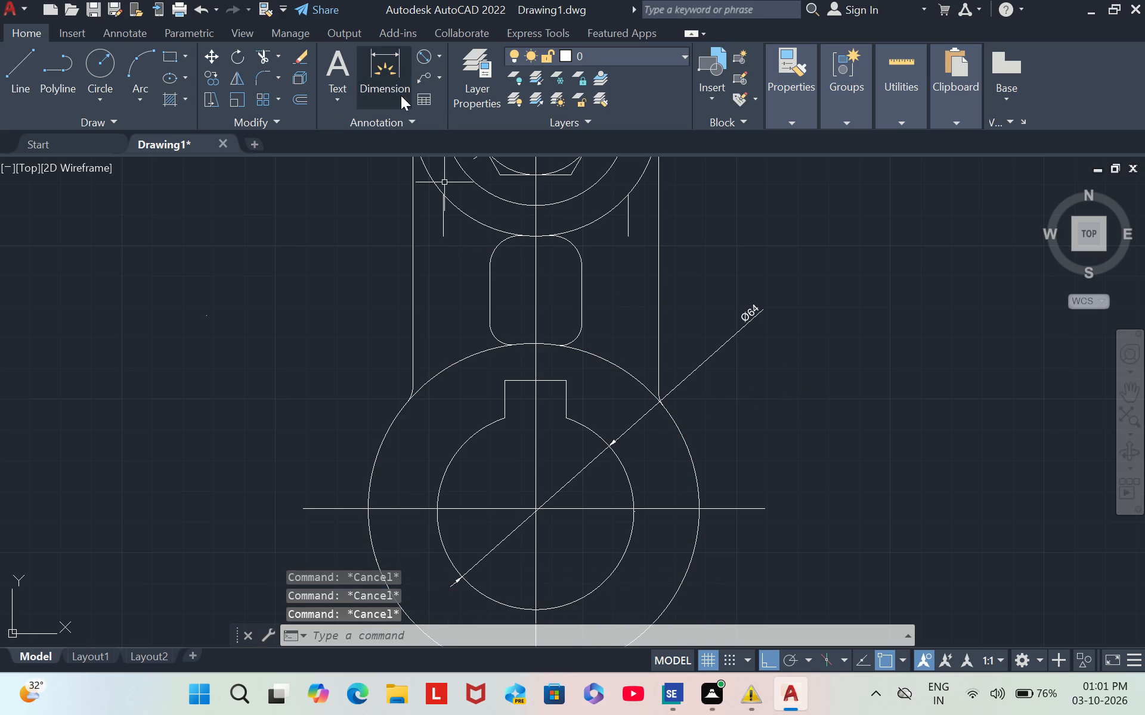
Dimension the horizontal distance between the lower ends of the two short inner vertical lines, placing it across the rounded rectangle.
{"action": "left_click", "coordinate": [392, 66]}
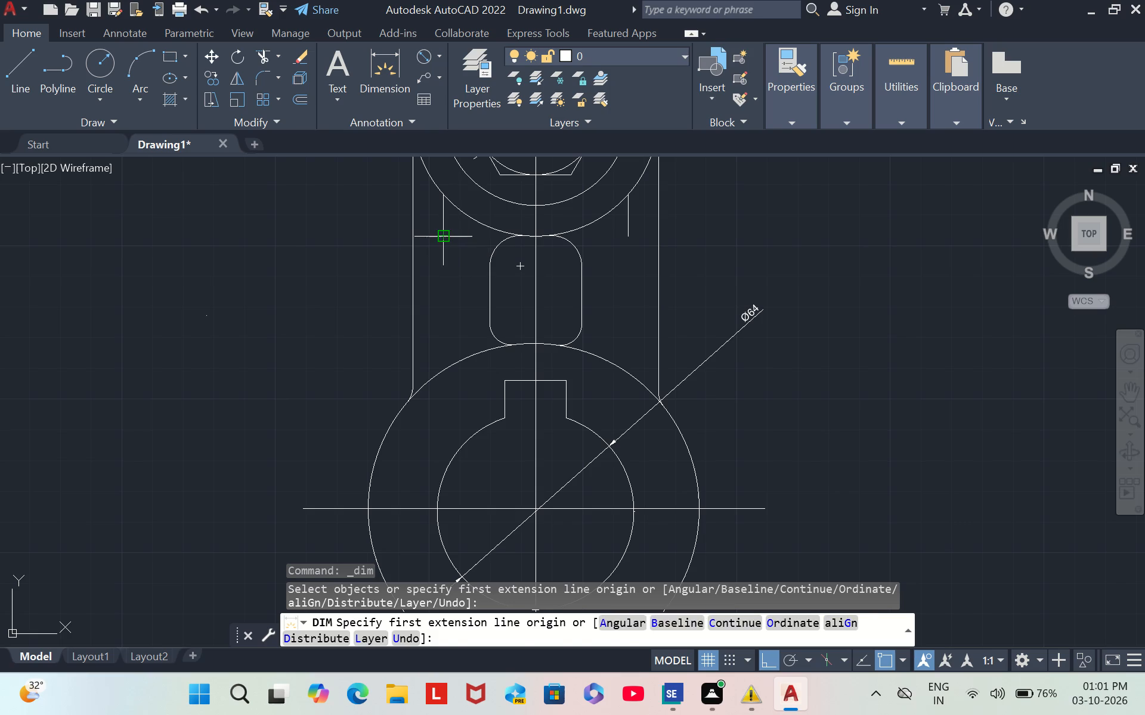
{"action": "left_click_drag", "start_coordinate": [445, 237], "coordinate": [623, 233]}
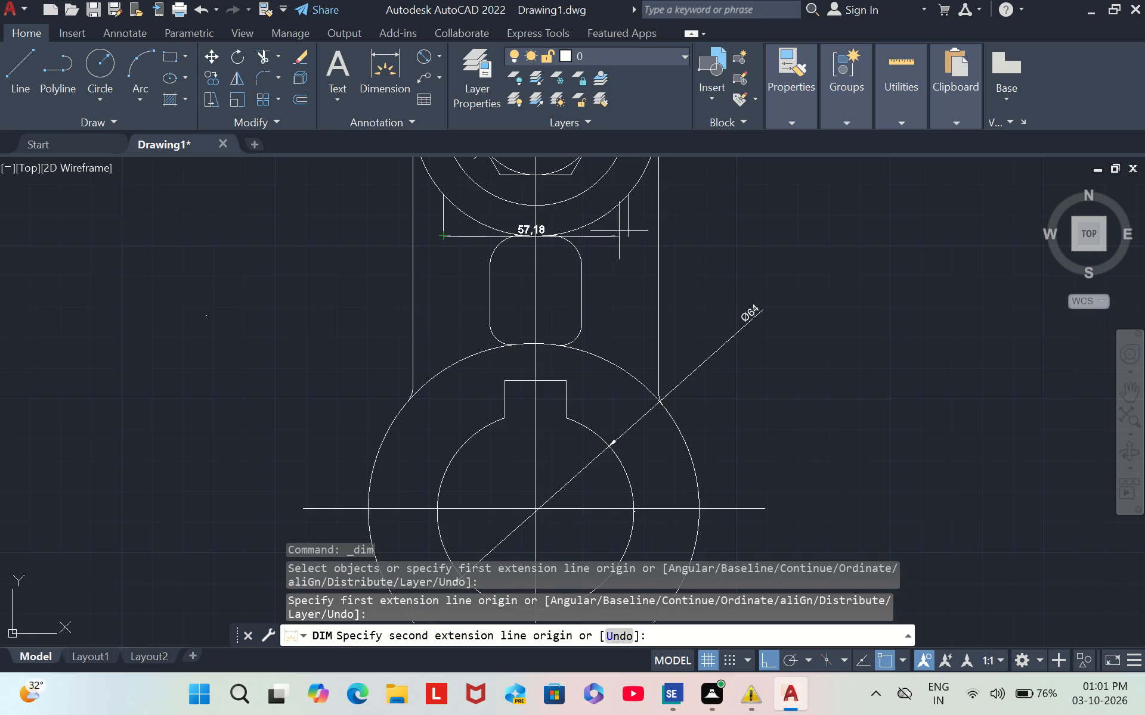
{"action": "left_click_drag", "start_coordinate": [623, 233], "coordinate": [627, 234]}
{"action": "left_click_drag", "start_coordinate": [627, 234], "coordinate": [595, 289]}
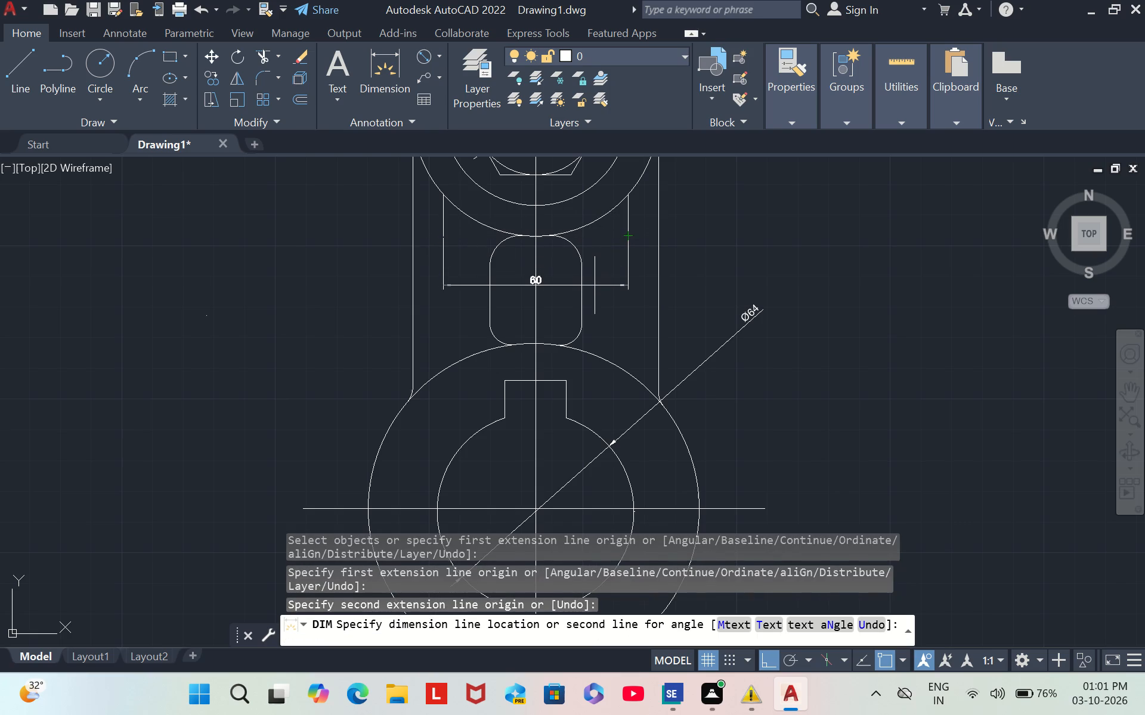
{"action": "left_click_drag", "start_coordinate": [595, 289], "coordinate": [593, 293]}
{"action": "left_click", "coordinate": [593, 293]}
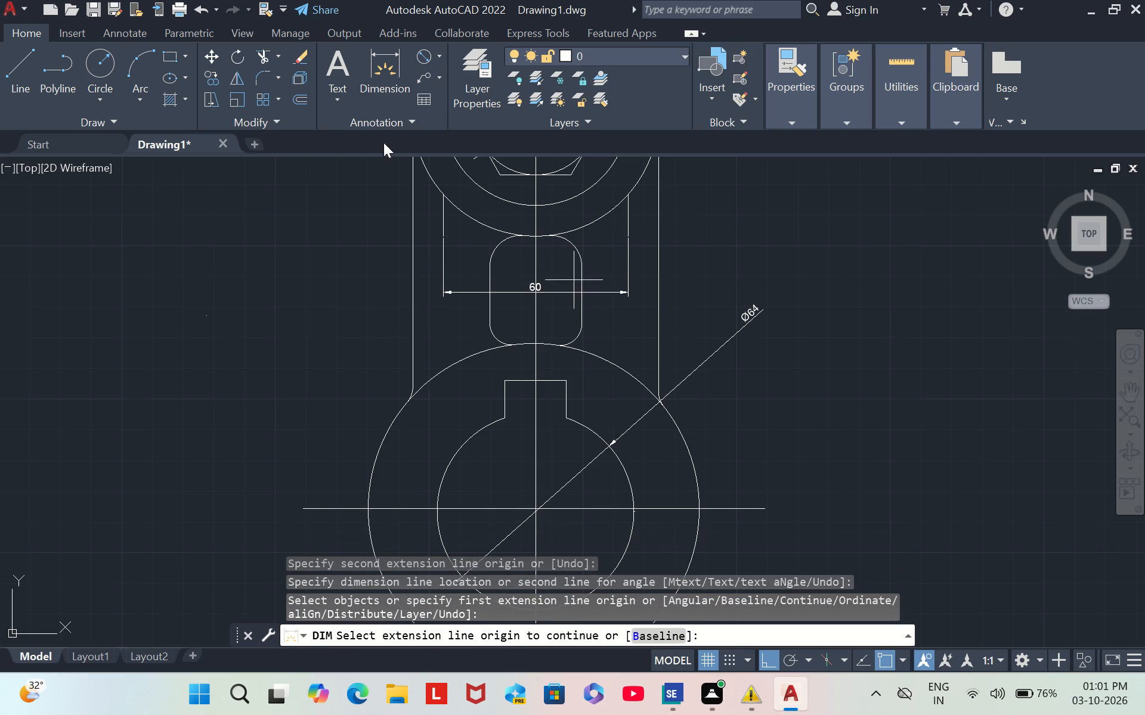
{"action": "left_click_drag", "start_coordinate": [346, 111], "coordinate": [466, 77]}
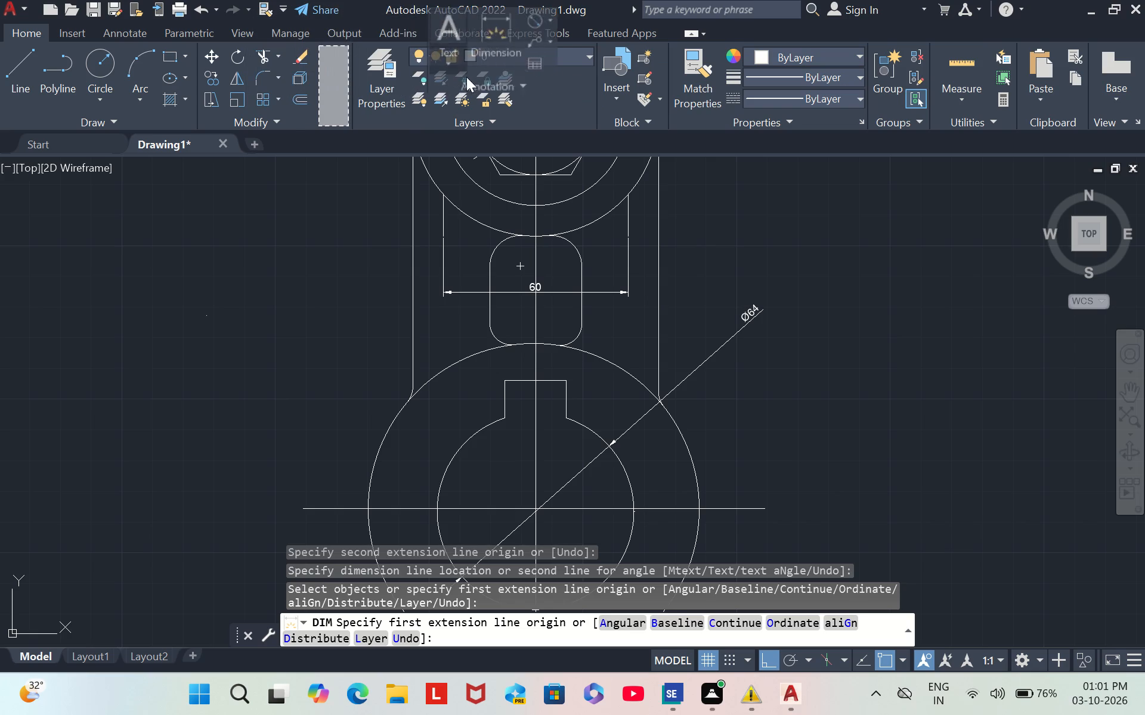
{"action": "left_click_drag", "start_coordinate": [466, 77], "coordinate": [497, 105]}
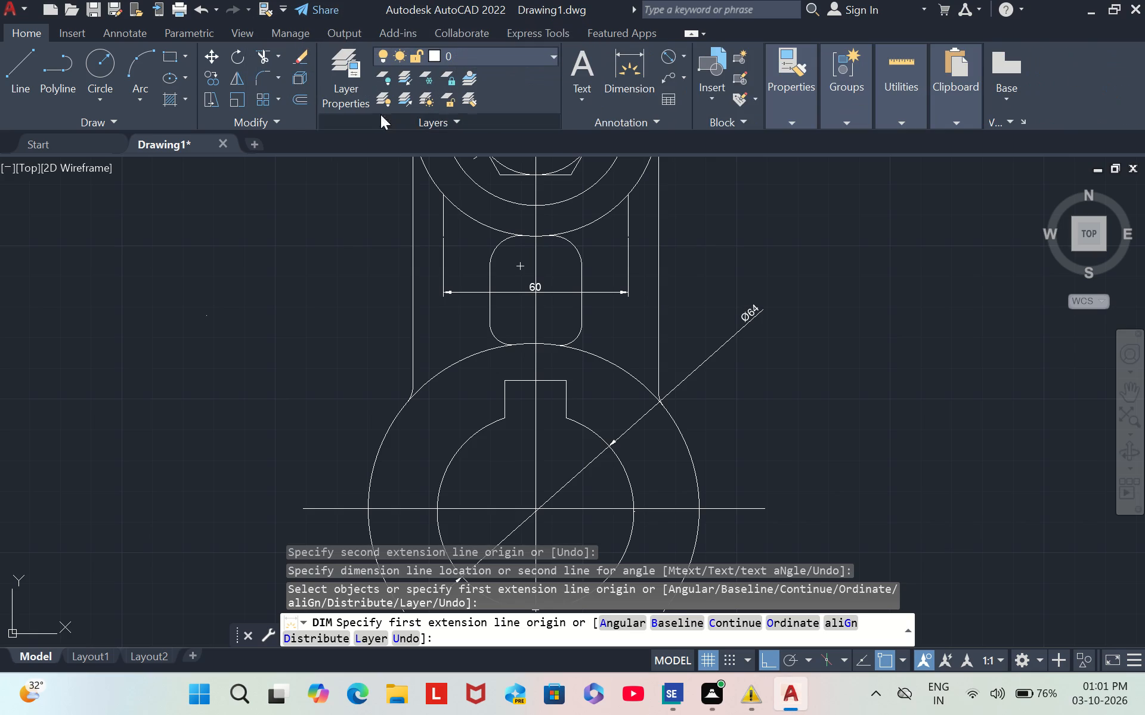
Dimension the horizontal distance between the two outer vertical lines, placing it just below the inner lines' dimension.
{"action": "left_click", "coordinate": [618, 67]}
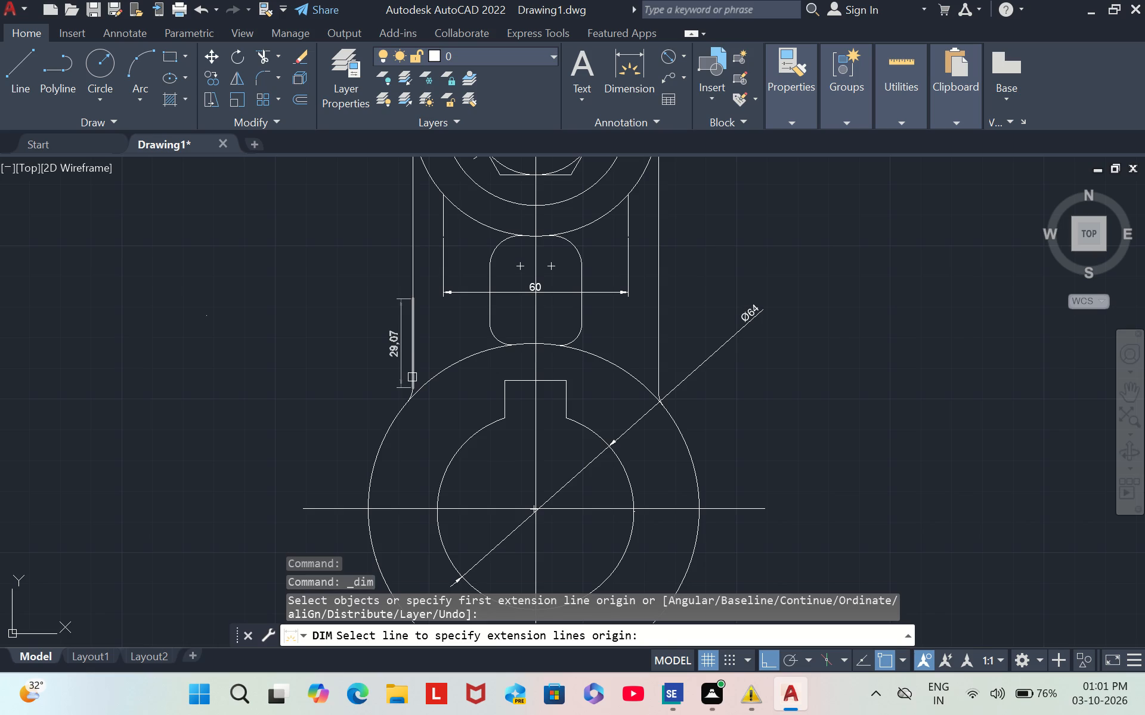
{"action": "left_click", "coordinate": [412, 379]}
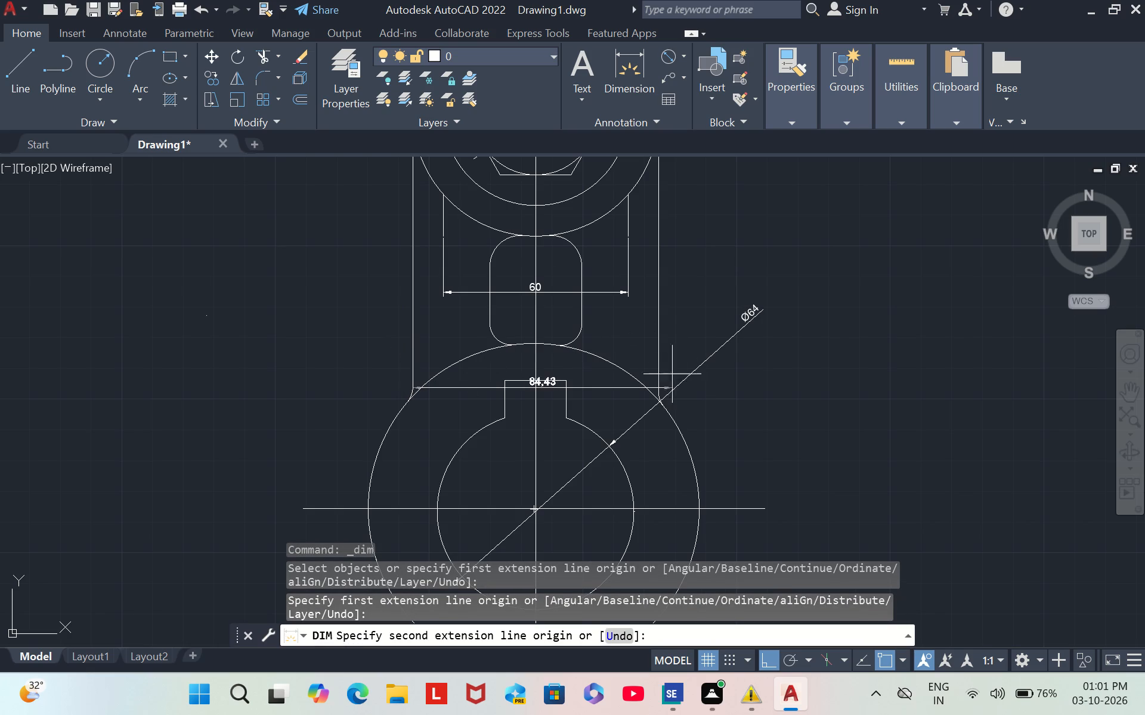
{"action": "left_click", "coordinate": [660, 384]}
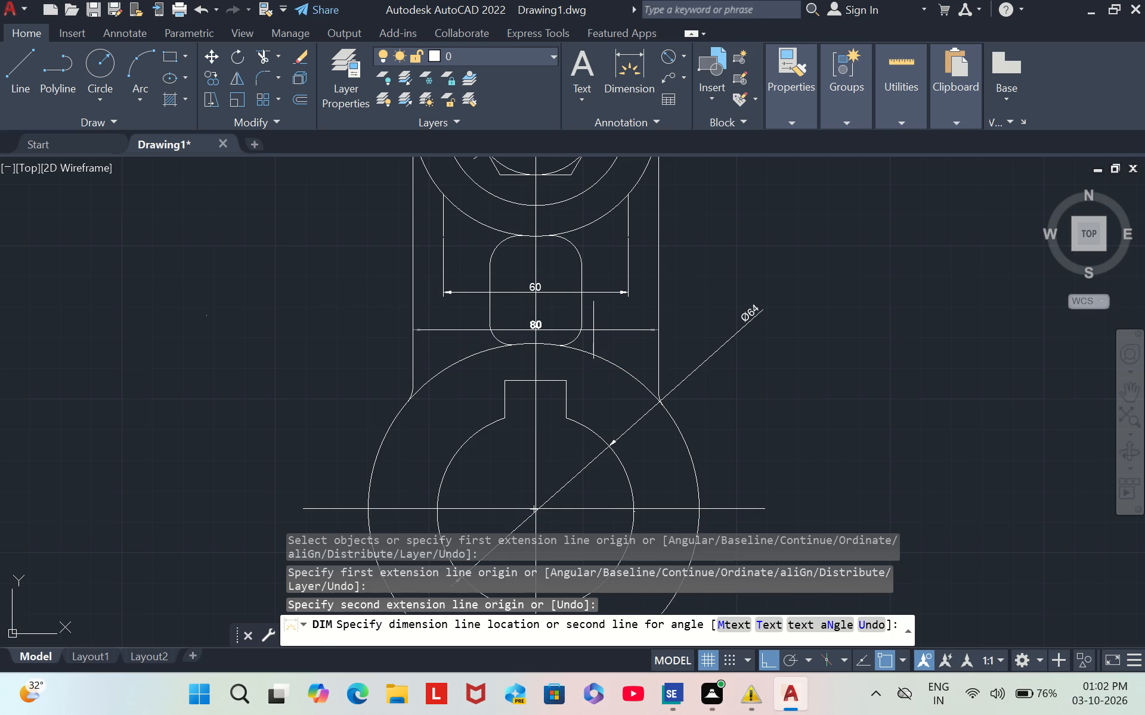
{"action": "left_click", "coordinate": [593, 330]}
{"action": "key", "text": "Escape"}
{"action": "key", "text": "Escape"}
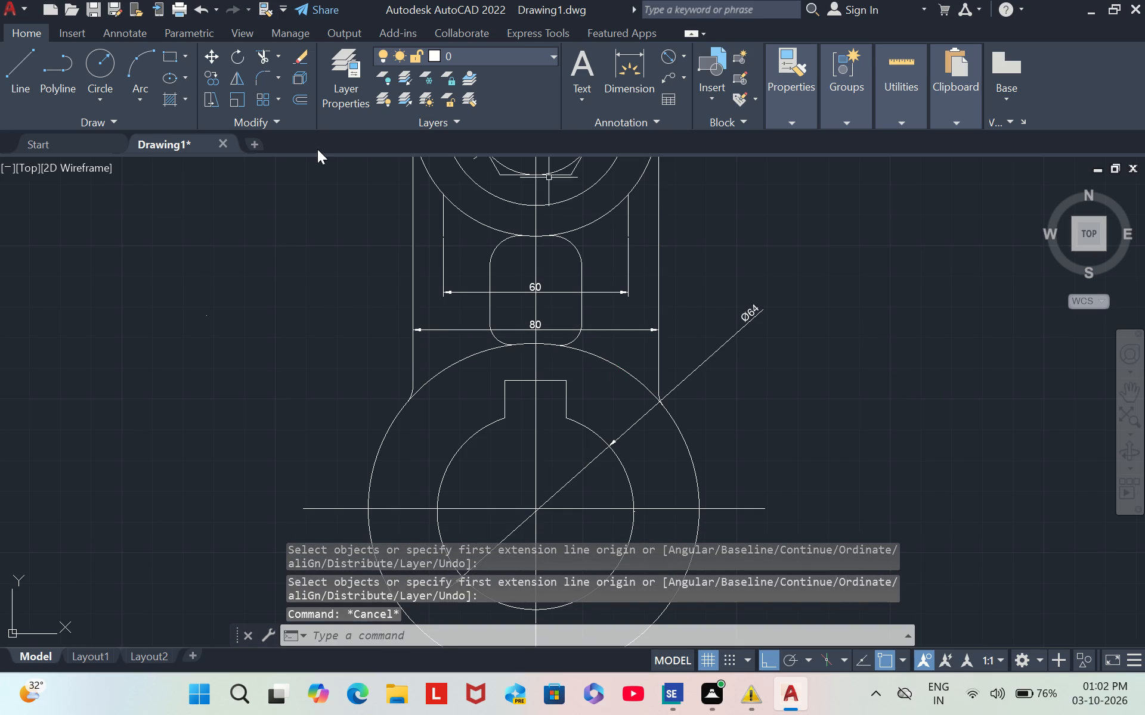
Add a diameter dimension to the large lower circle, with its text outside the circle below the Ø64 label.
{"action": "left_click", "coordinate": [671, 53]}
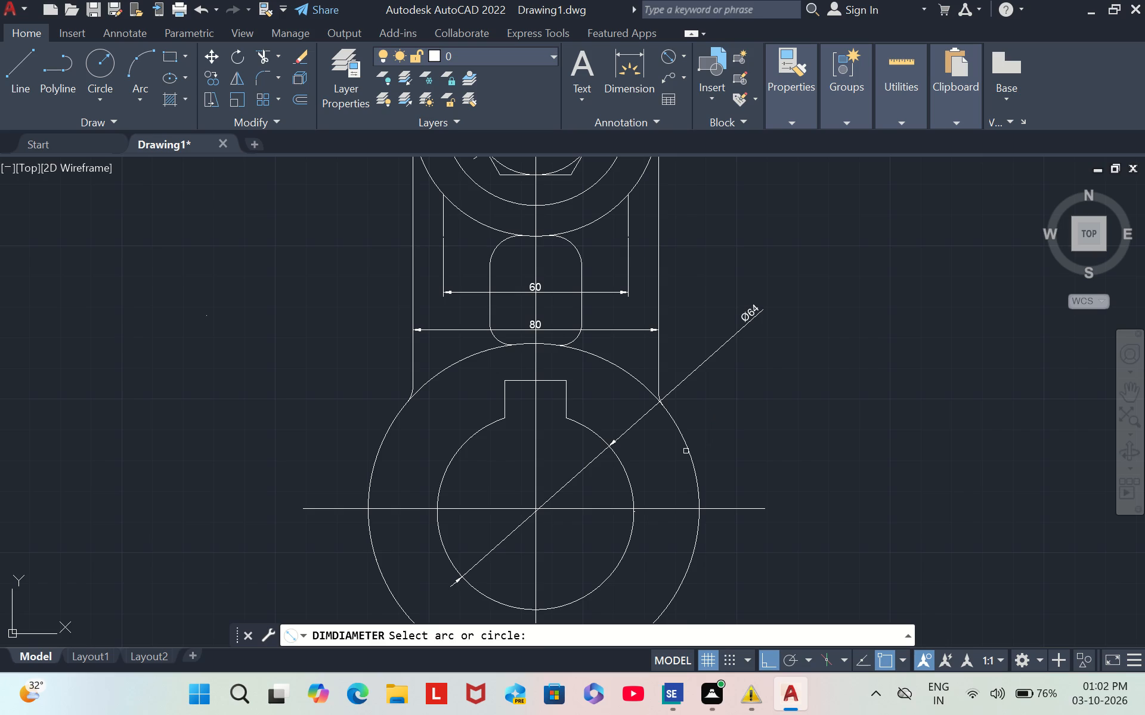
{"action": "left_click_drag", "start_coordinate": [686, 451], "coordinate": [739, 390]}
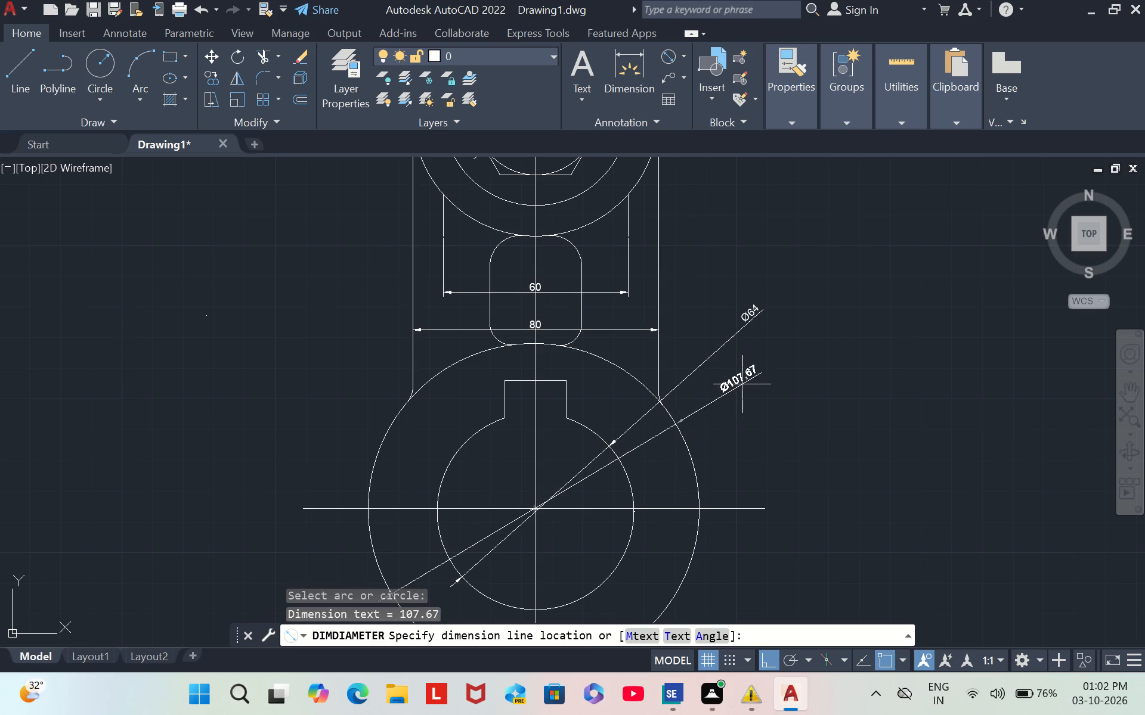
{"action": "left_click_drag", "start_coordinate": [739, 390], "coordinate": [736, 391]}
{"action": "left_click", "coordinate": [736, 391]}
{"action": "key", "text": "Escape"}
{"action": "scroll", "coordinate": [734, 392], "scroll_direction": "down", "scroll_amount": 2, "text": "ctrl"}
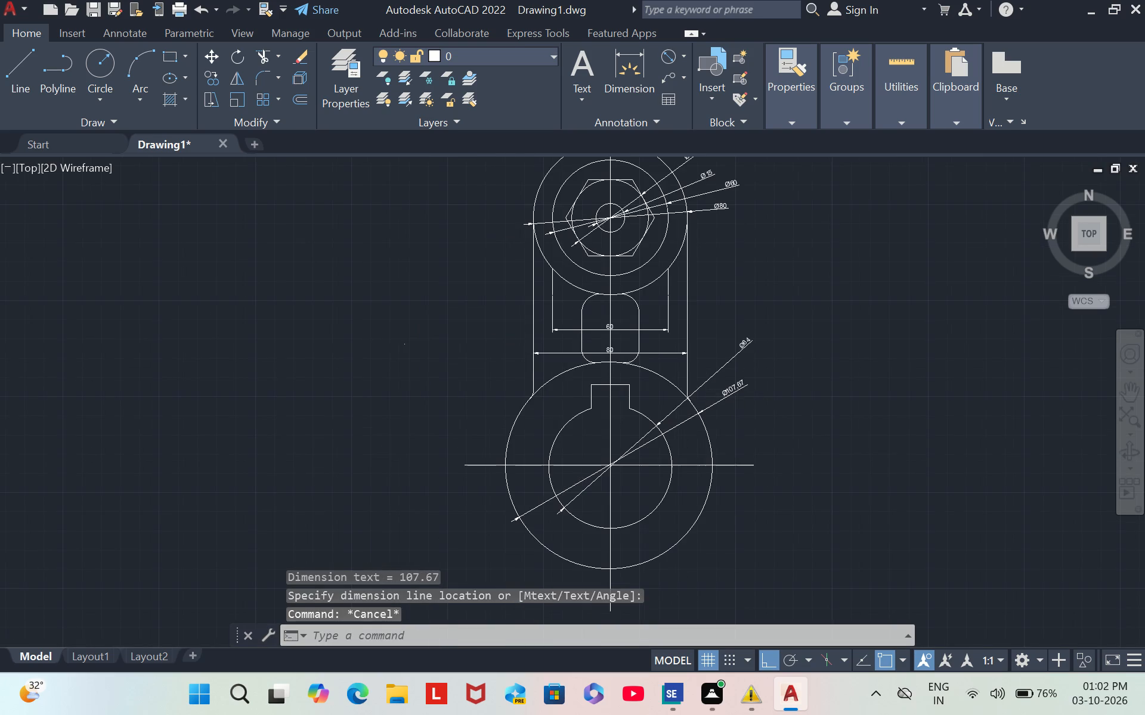
{"action": "key", "text": "Escape"}
{"action": "scroll", "coordinate": [782, 303], "scroll_direction": "up", "scroll_amount": 1, "text": "ctrl"}
{"action": "key", "text": "Escape"}
{"action": "key", "text": "Escape"}
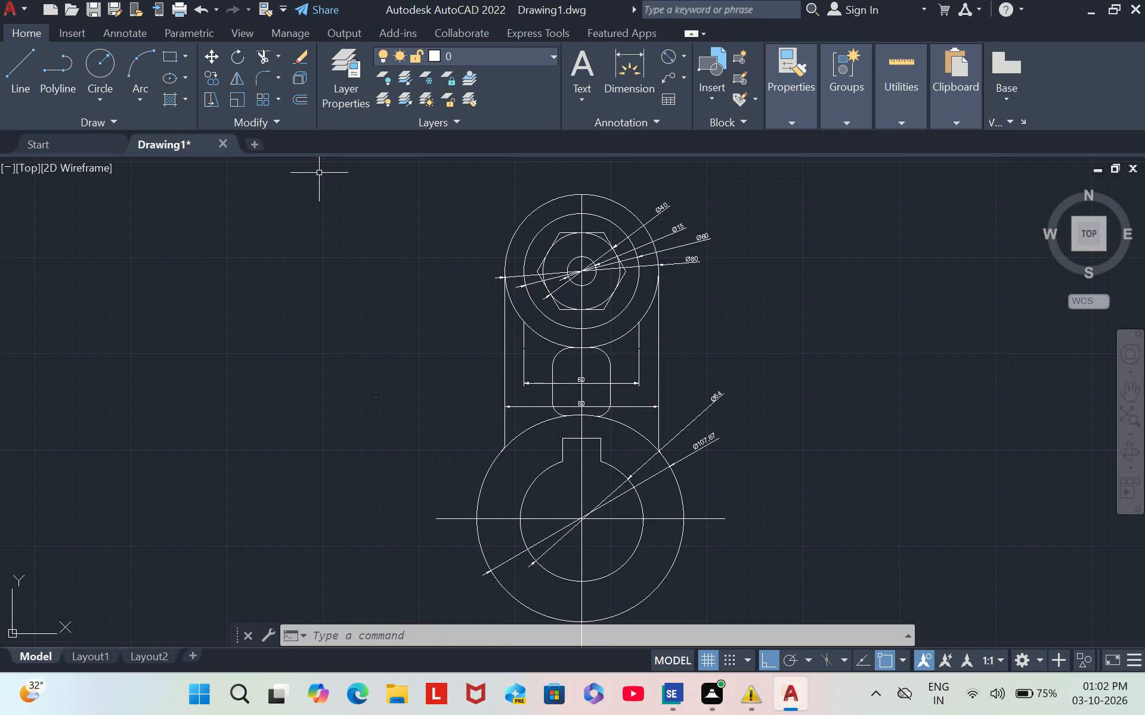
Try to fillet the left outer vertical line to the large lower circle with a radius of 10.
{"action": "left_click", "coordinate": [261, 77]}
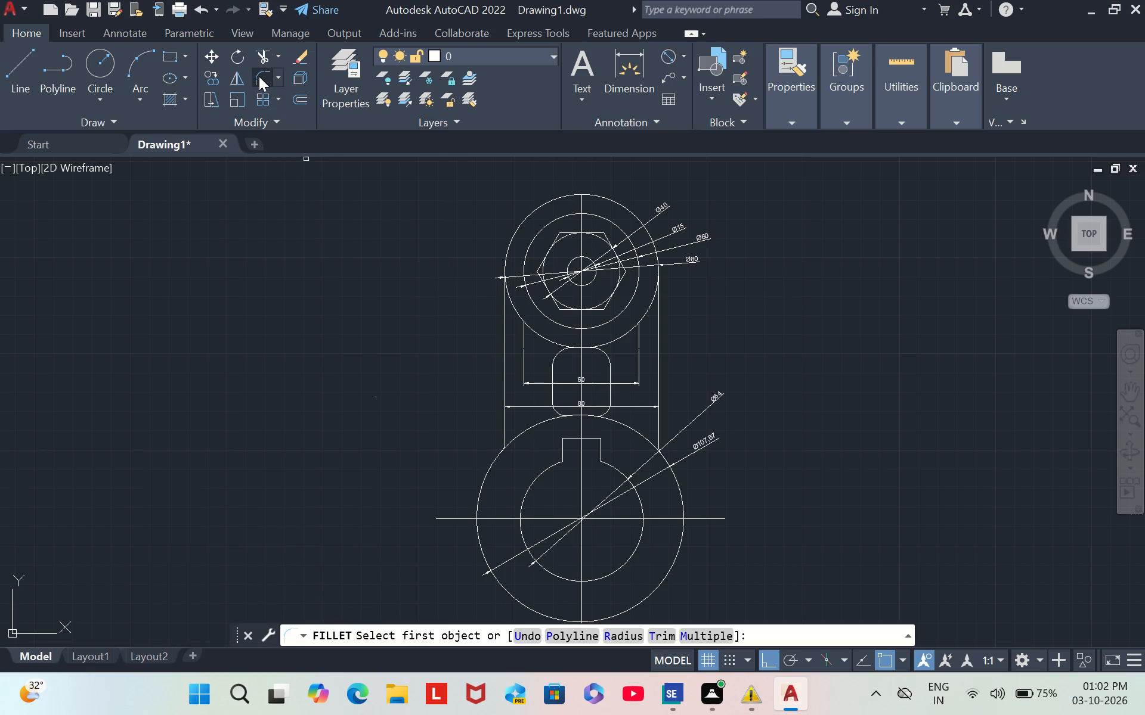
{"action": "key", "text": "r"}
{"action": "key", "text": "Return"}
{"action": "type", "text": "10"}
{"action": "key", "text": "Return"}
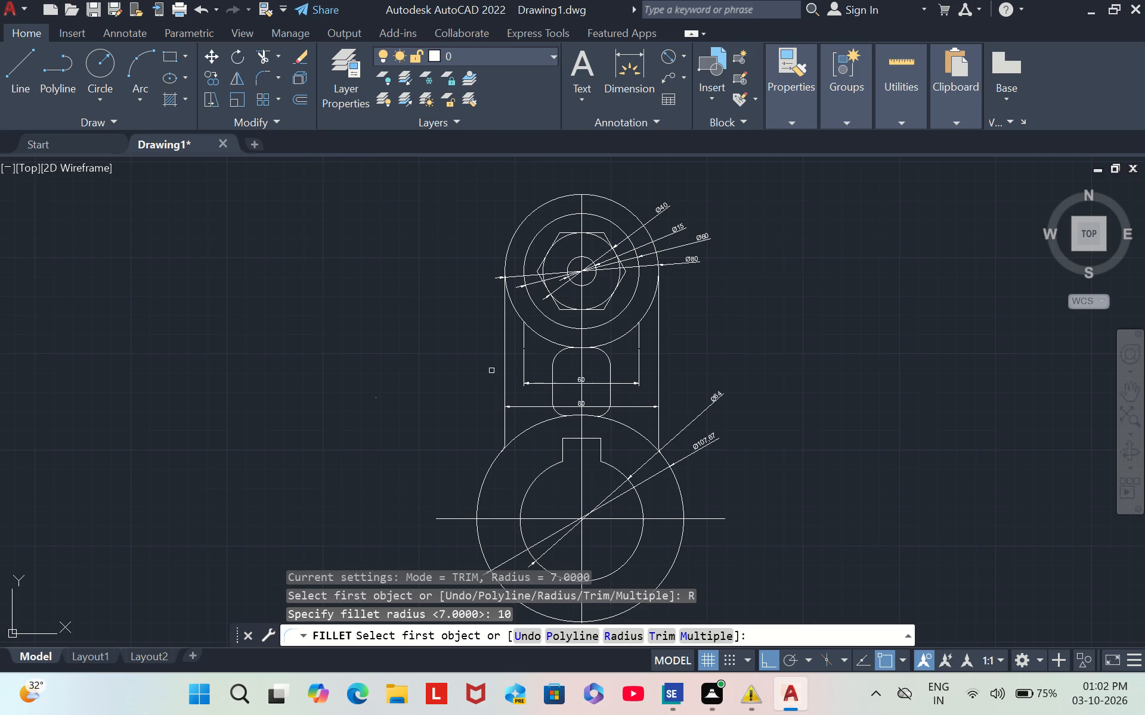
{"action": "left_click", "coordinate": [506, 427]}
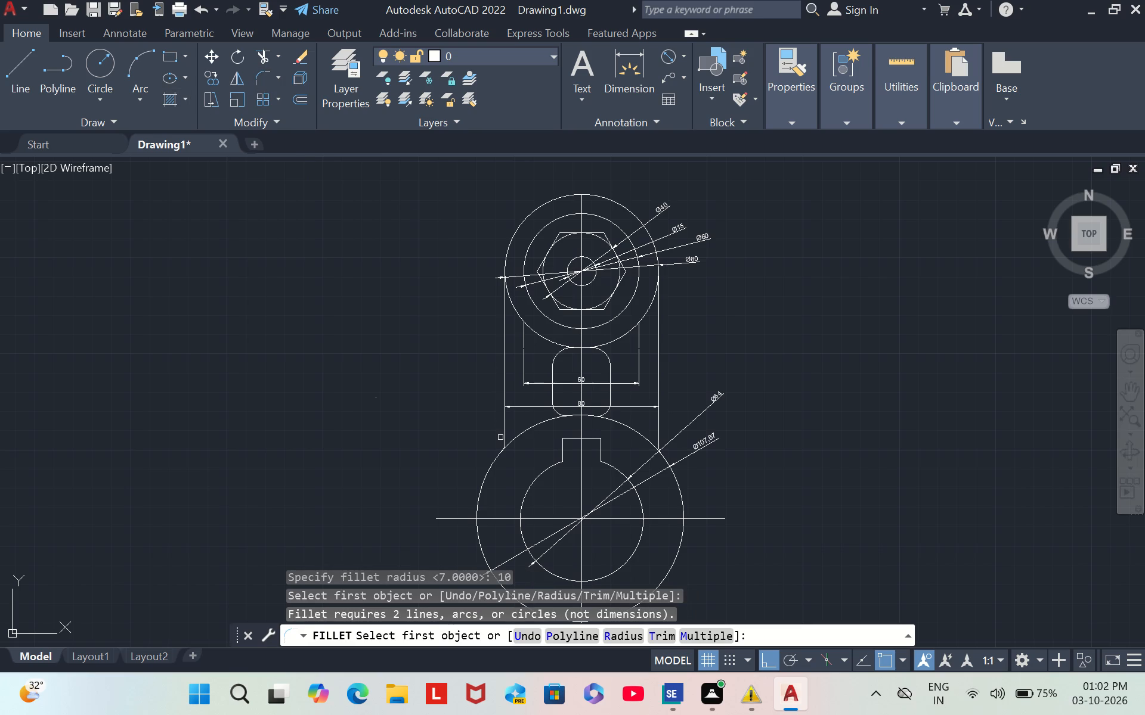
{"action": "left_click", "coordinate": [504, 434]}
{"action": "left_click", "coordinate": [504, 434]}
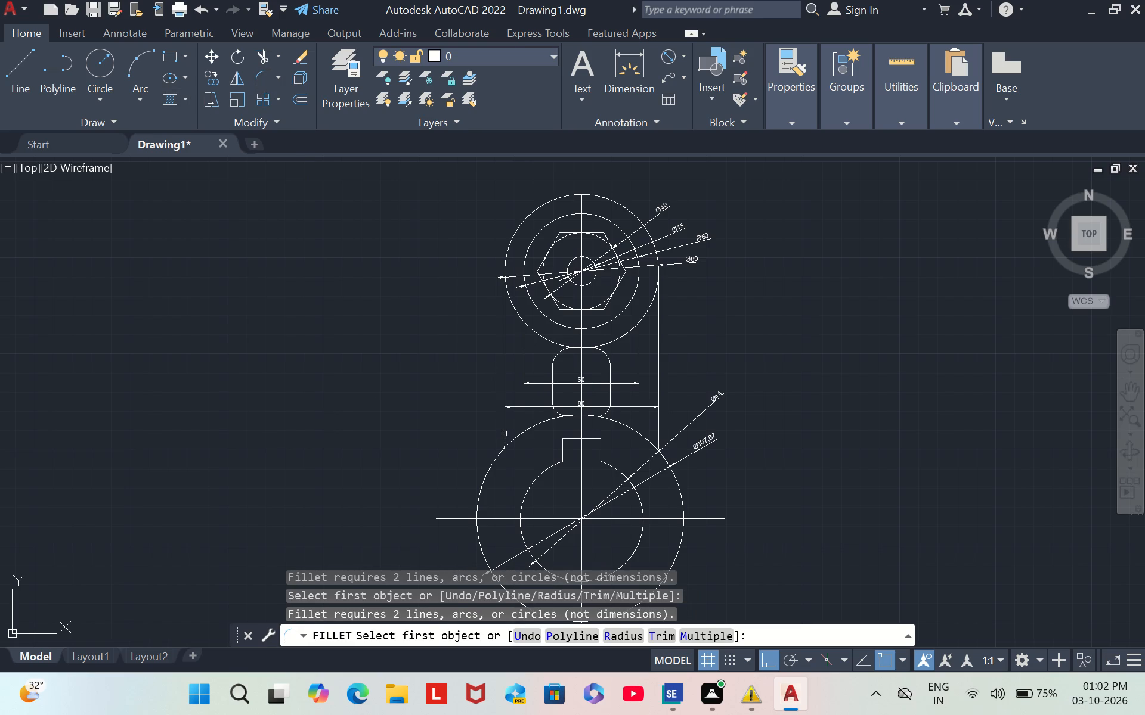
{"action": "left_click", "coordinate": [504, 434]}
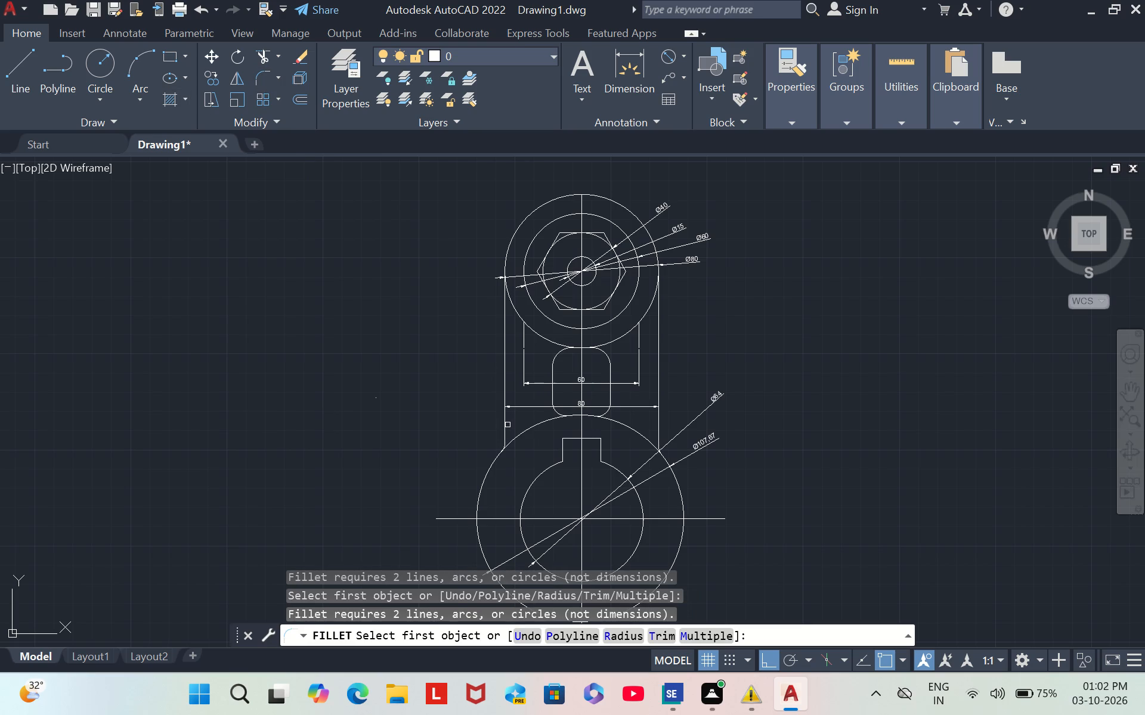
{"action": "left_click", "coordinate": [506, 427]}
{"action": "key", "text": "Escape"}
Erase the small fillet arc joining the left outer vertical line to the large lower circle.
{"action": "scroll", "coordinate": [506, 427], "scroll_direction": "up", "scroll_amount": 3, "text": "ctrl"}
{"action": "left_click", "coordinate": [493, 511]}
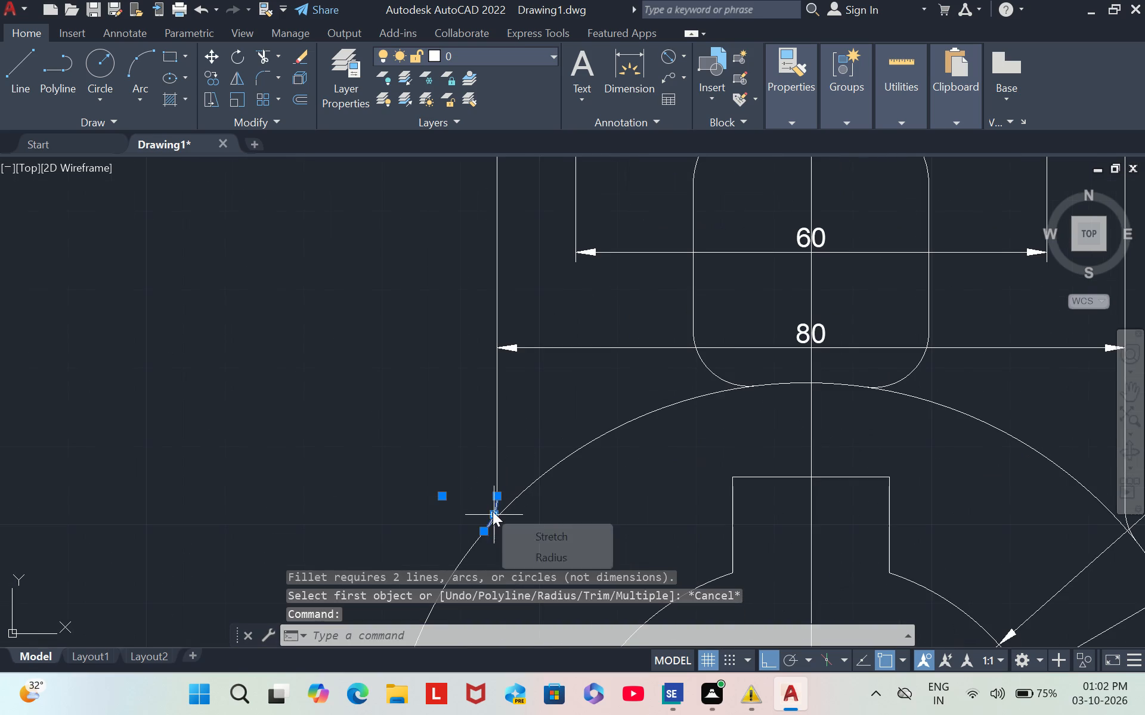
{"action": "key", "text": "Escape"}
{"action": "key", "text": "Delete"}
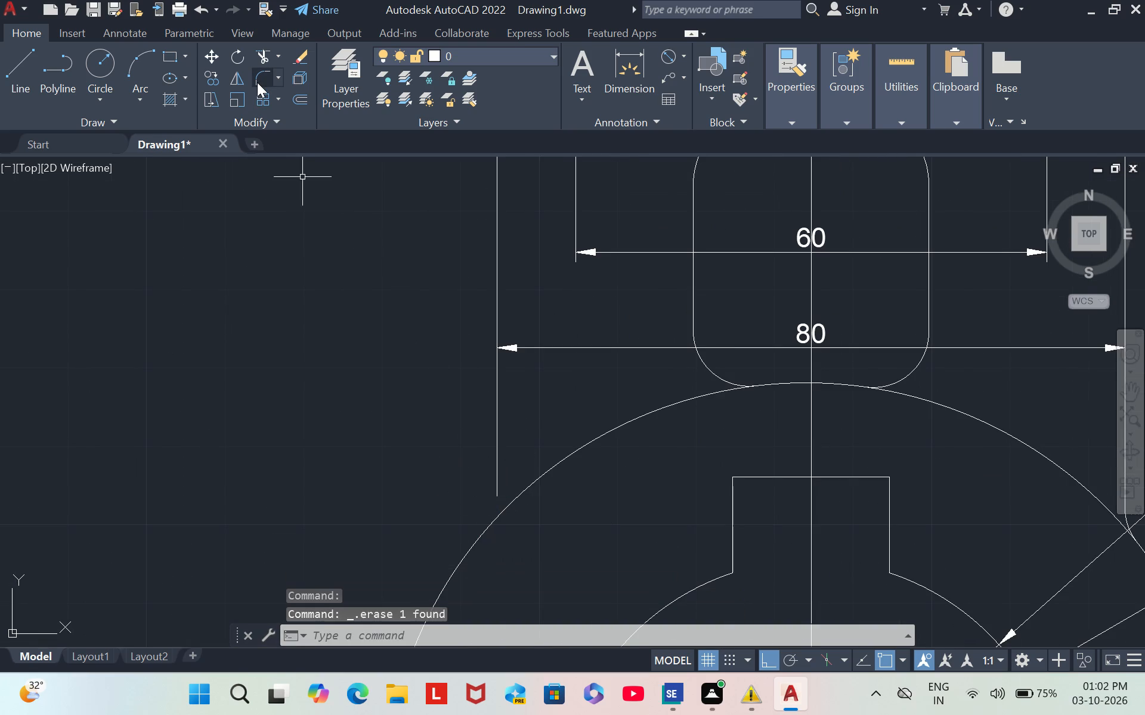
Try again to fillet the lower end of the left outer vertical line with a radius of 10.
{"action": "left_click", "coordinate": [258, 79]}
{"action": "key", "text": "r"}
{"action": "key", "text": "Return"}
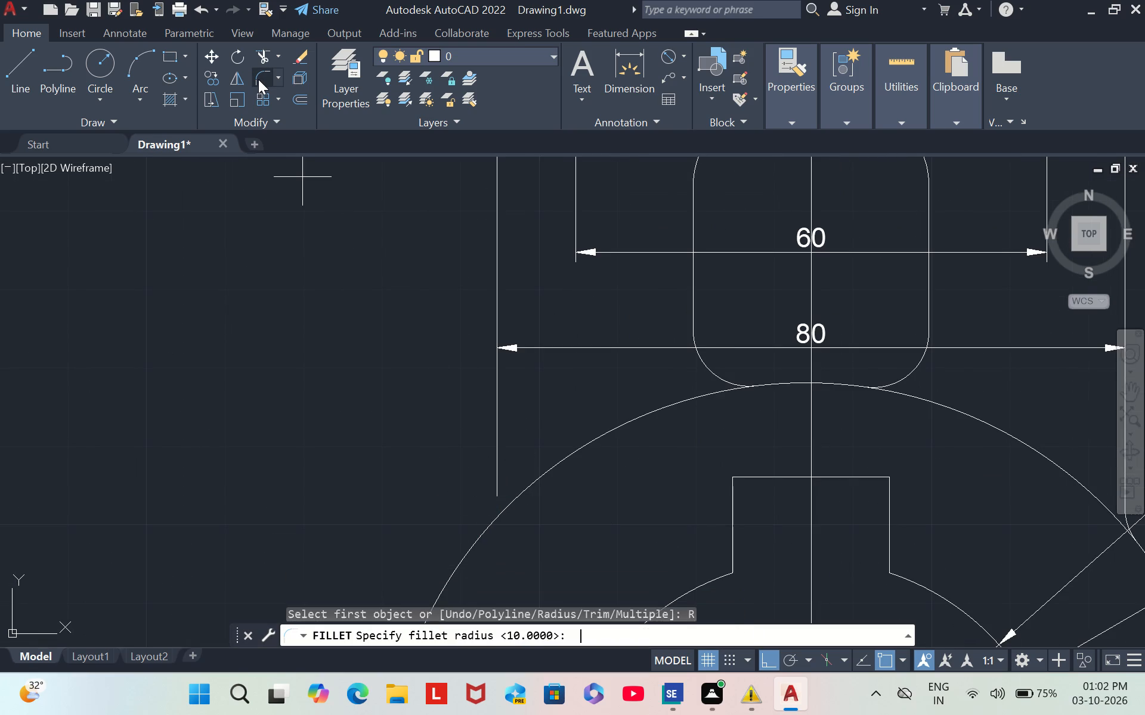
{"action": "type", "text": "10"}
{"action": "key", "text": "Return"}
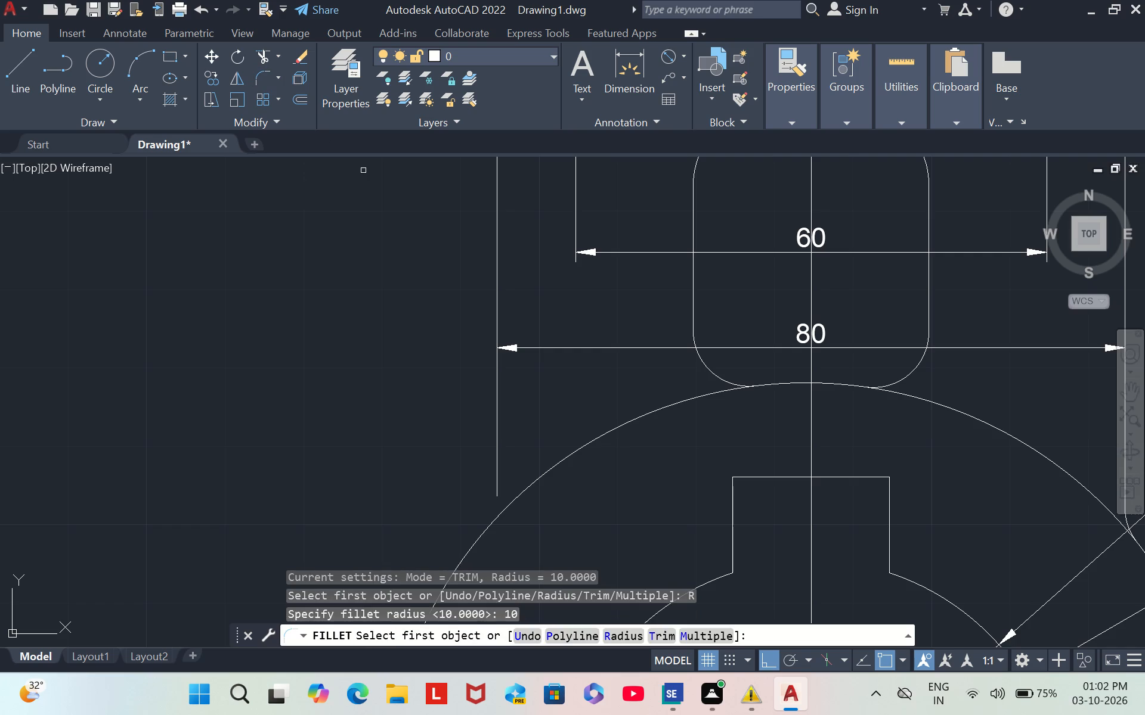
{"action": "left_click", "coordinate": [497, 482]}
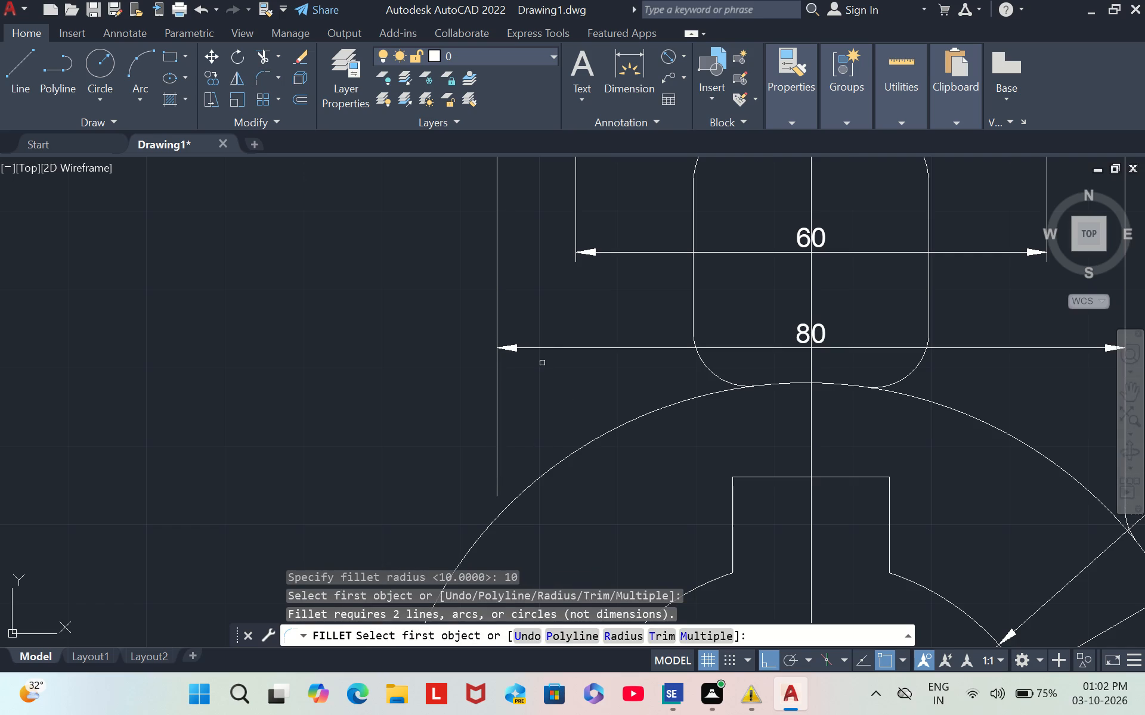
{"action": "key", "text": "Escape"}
Erase the 80 linear dimension between the two outer vertical lines.
{"action": "left_click", "coordinate": [549, 352]}
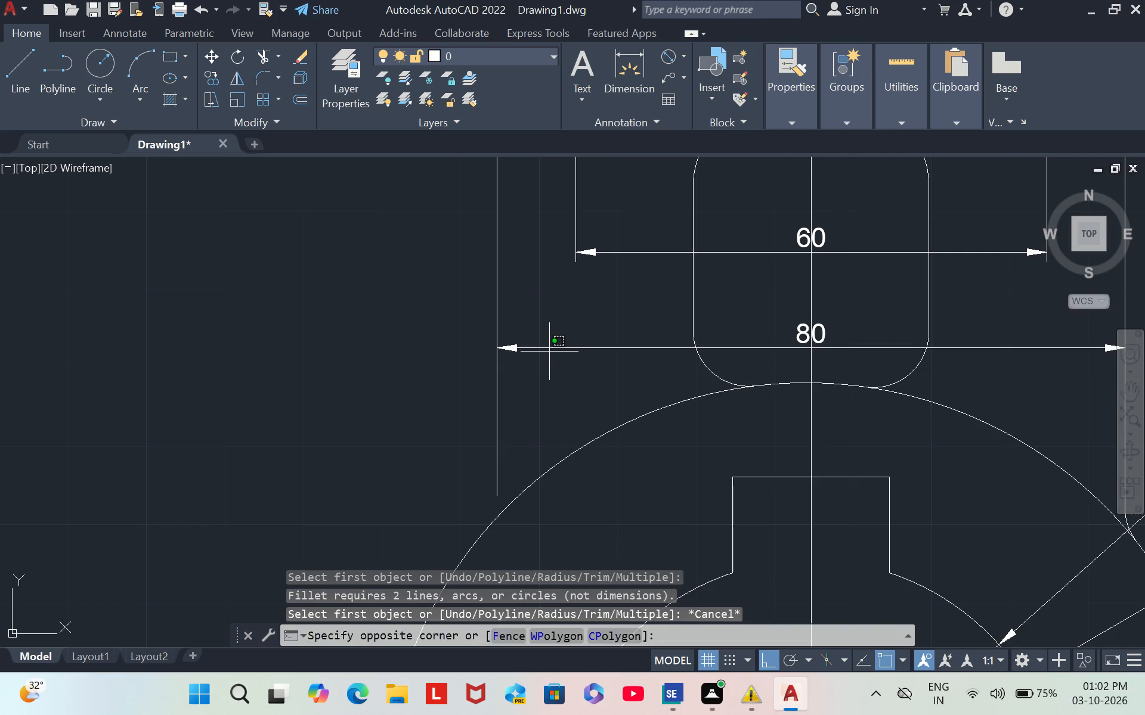
{"action": "key", "text": "Escape"}
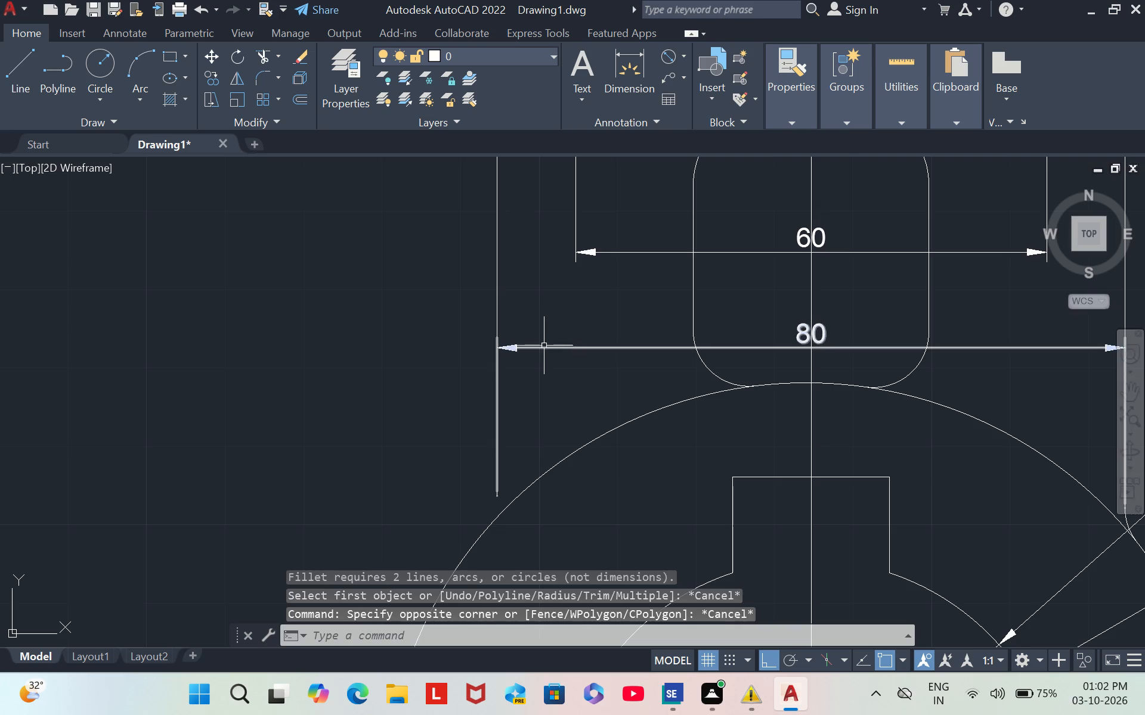
{"action": "left_click", "coordinate": [544, 346]}
{"action": "key", "text": "Delete"}
{"action": "key", "text": "Escape"}
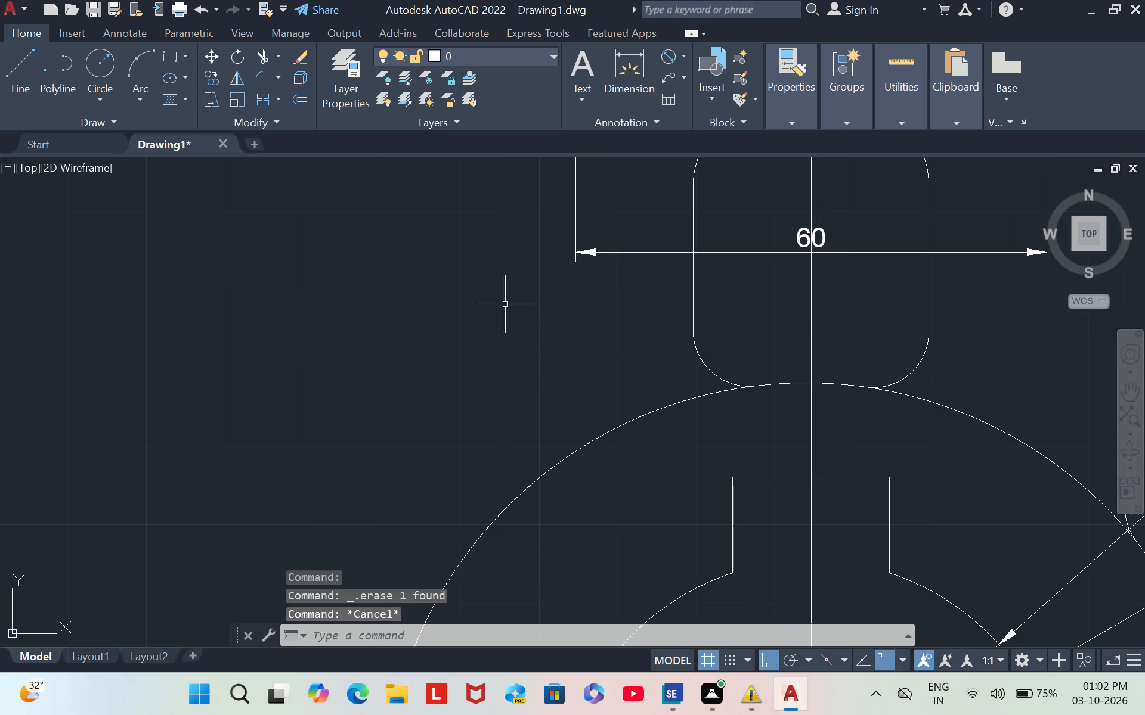
Fillet the lower end of the left outer vertical line to the large lower circle with a radius of 10.
{"action": "left_click", "coordinate": [259, 73]}
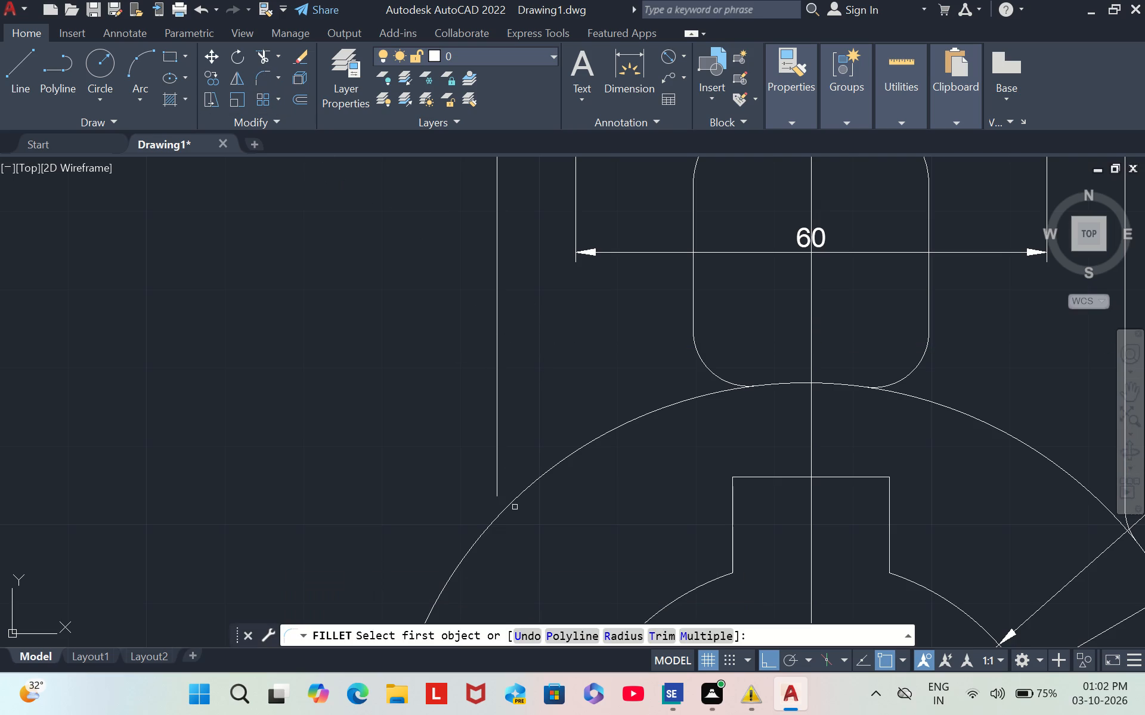
{"action": "key", "text": "r"}
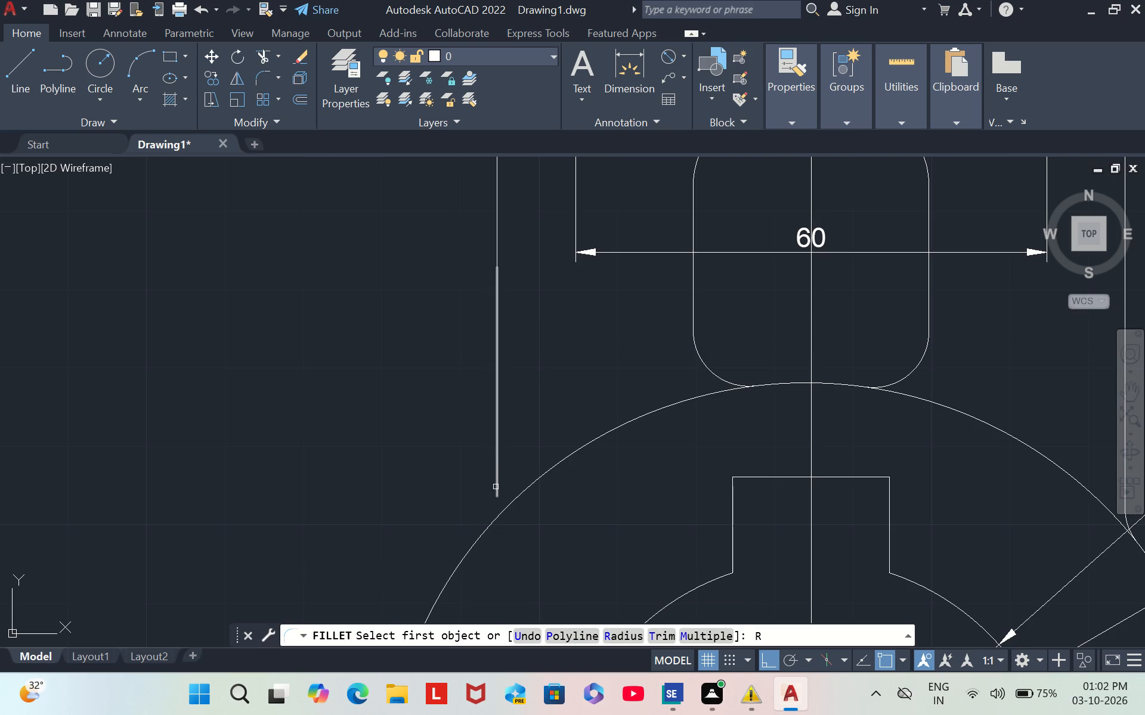
{"action": "key", "text": "Return"}
{"action": "type", "text": "10"}
{"action": "key", "text": "Return"}
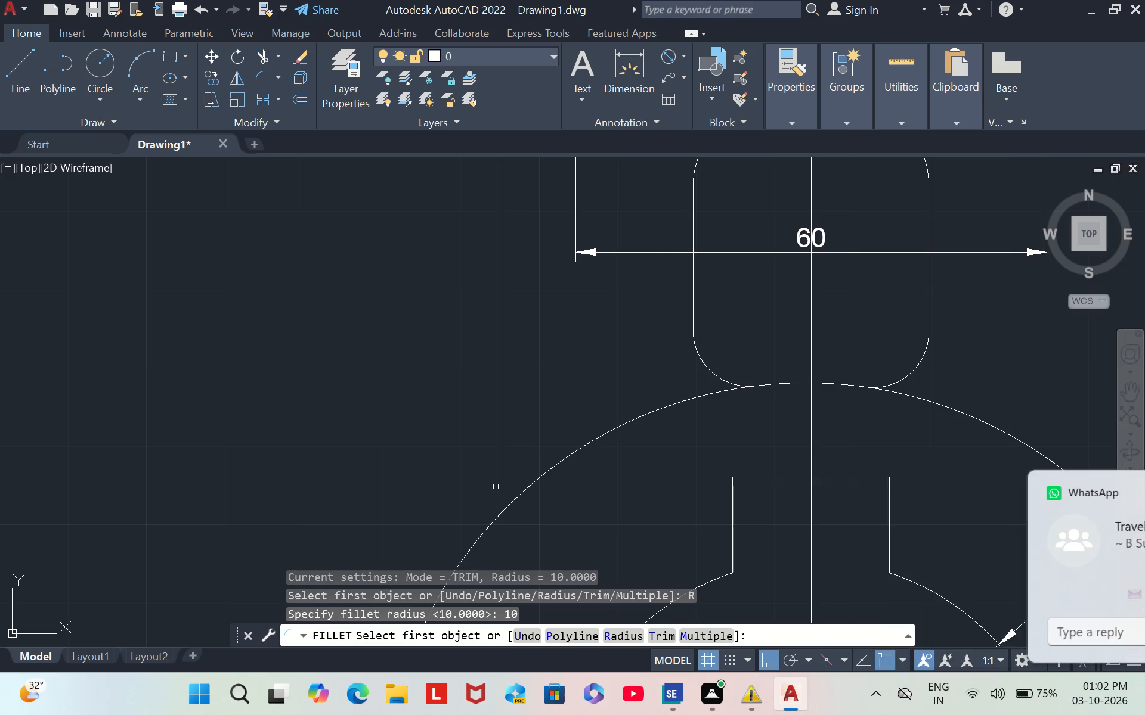
{"action": "left_click", "coordinate": [496, 487]}
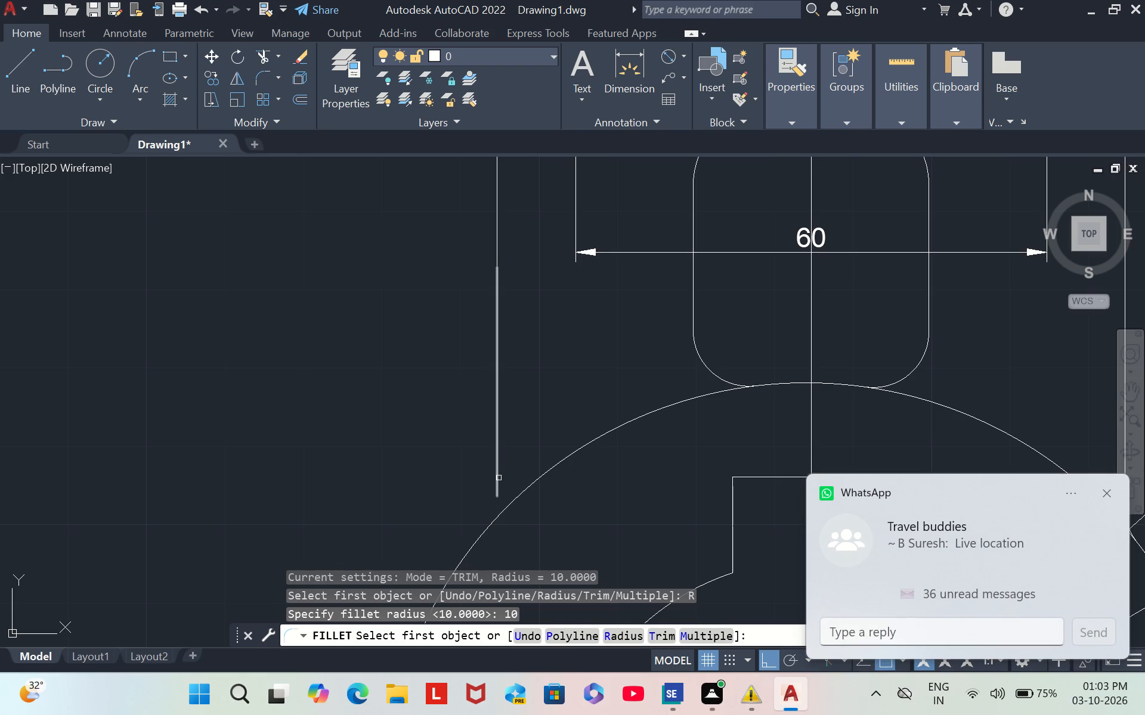
{"action": "left_click", "coordinate": [499, 478]}
{"action": "left_click", "coordinate": [484, 527]}
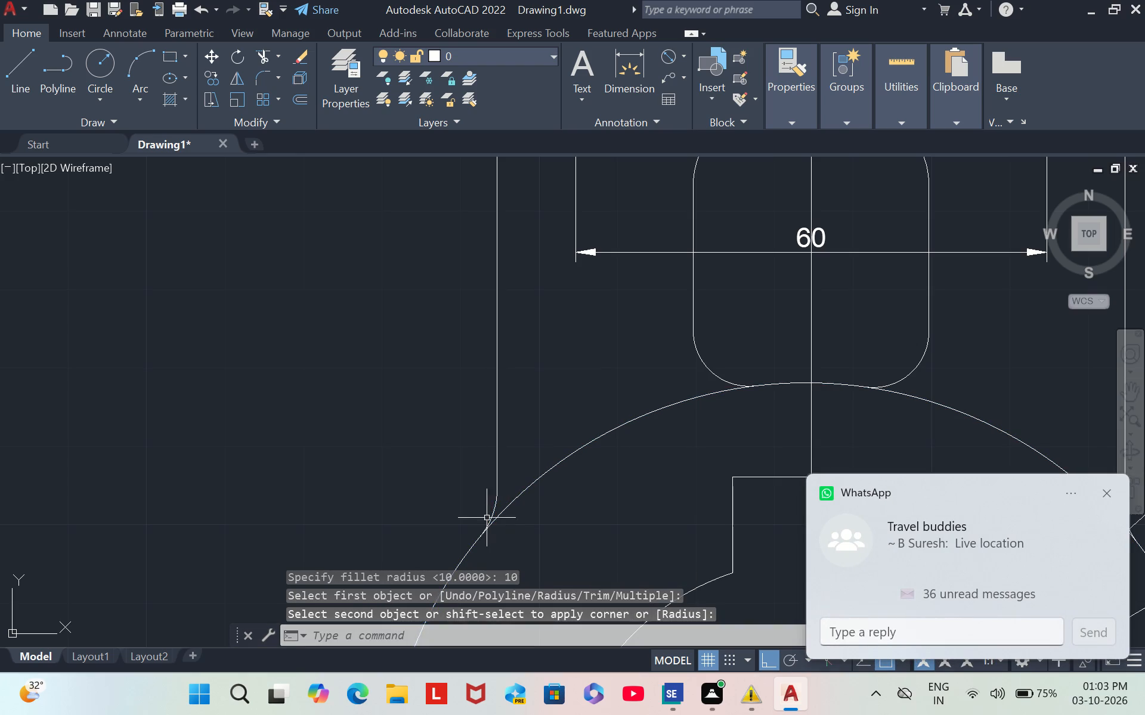
{"action": "key", "text": "Escape"}
{"action": "key", "text": "Escape"}
{"action": "key", "text": "Escape"}
{"action": "key", "text": "Escape"}
{"action": "key", "text": "Escape"}
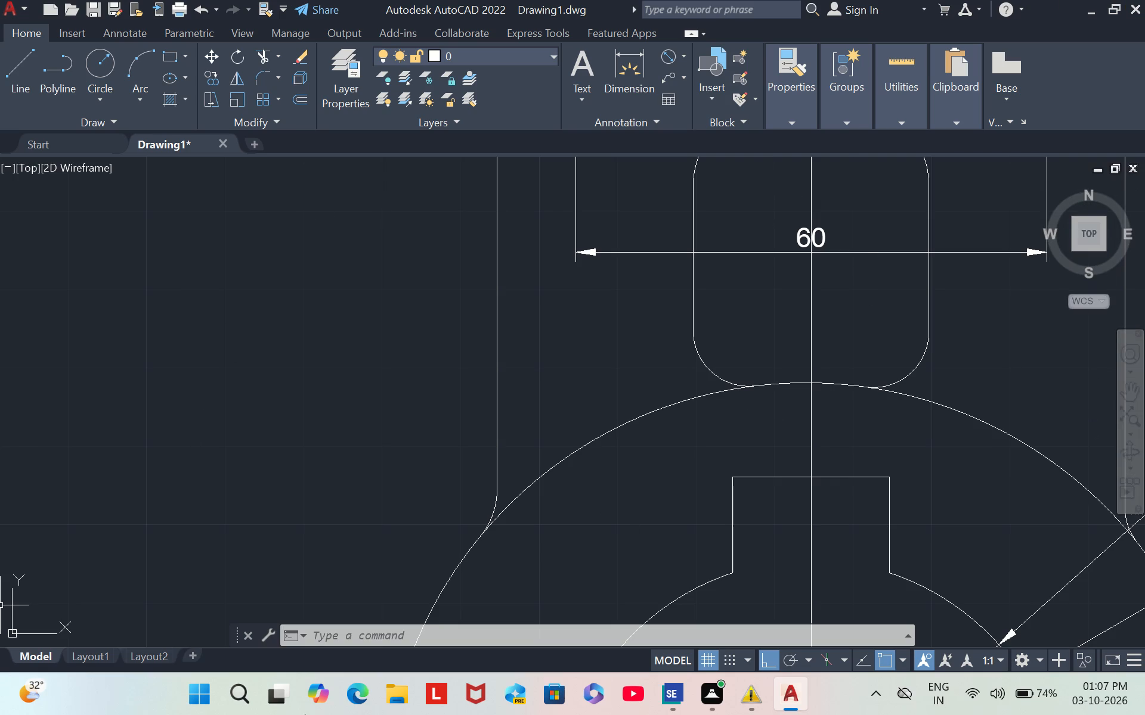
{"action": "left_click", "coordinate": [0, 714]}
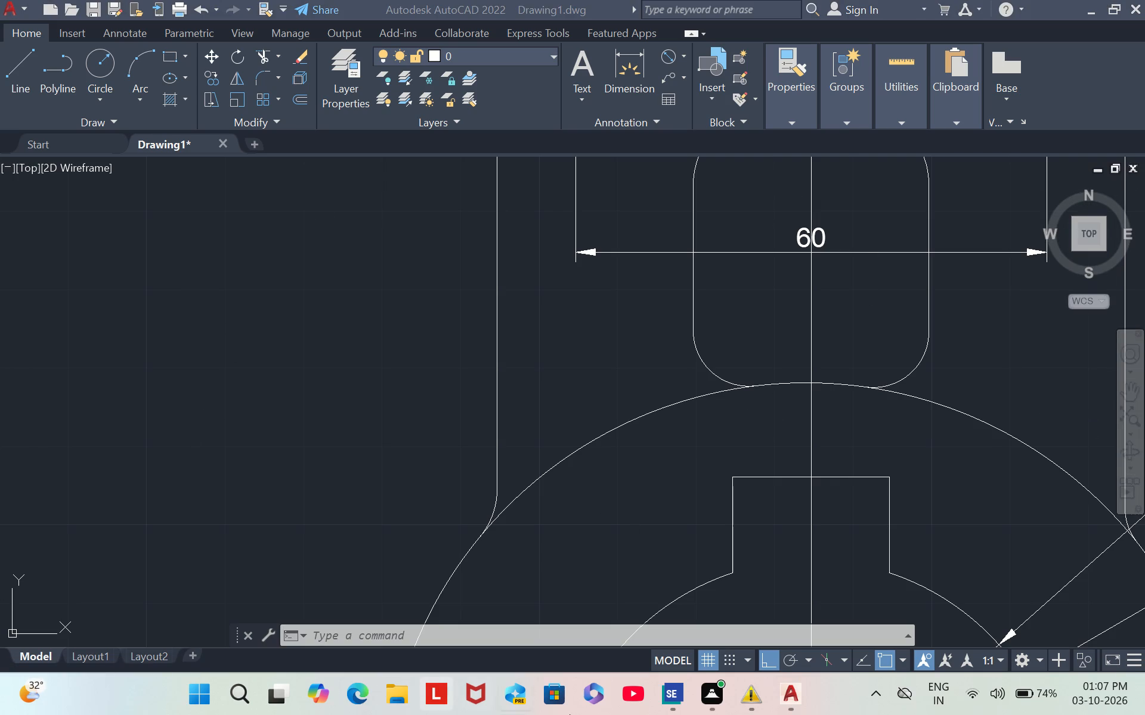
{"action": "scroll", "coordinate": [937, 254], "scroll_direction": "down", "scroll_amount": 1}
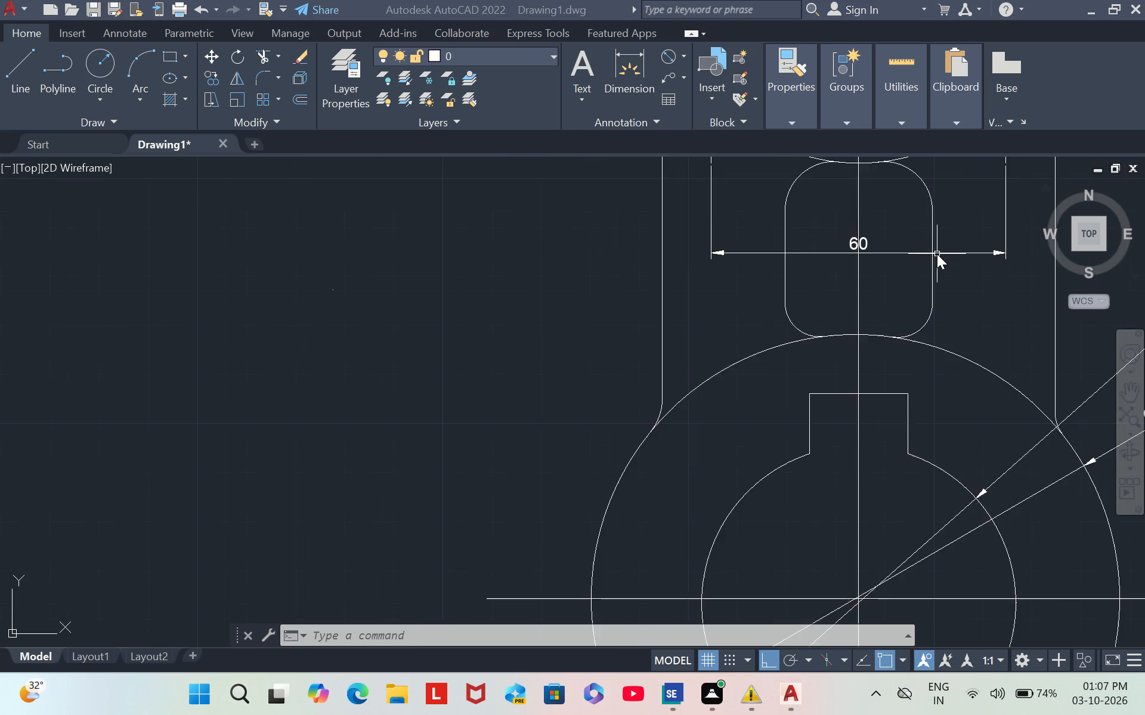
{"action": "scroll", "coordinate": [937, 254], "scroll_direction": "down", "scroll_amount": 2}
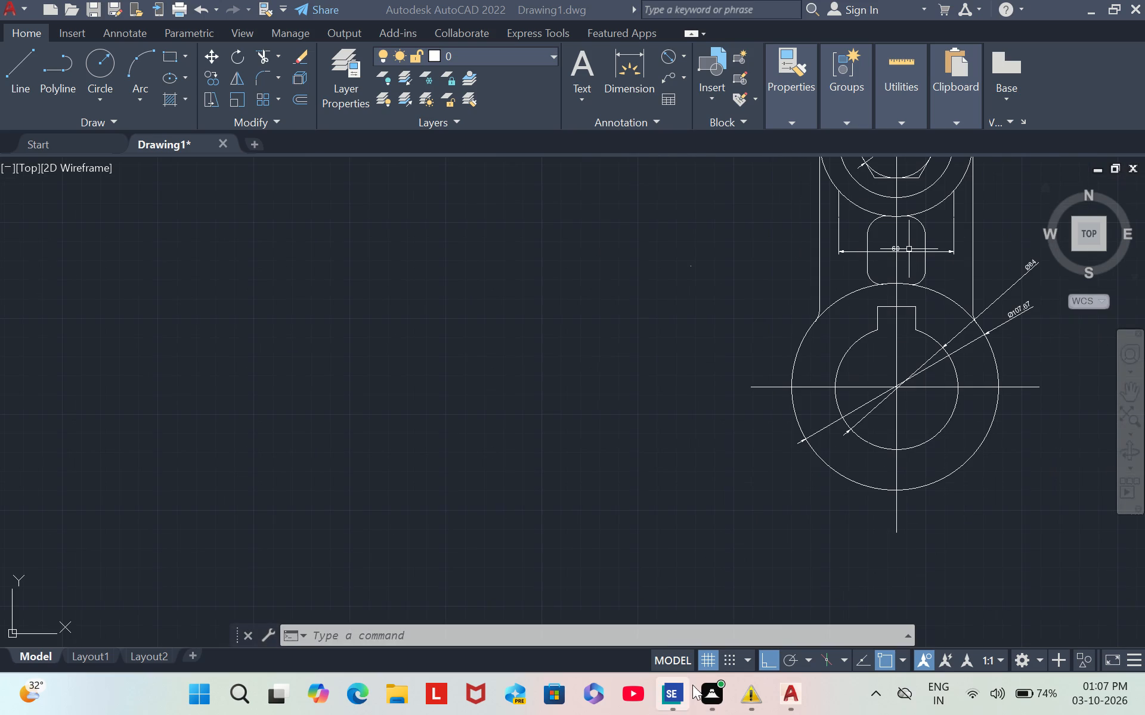
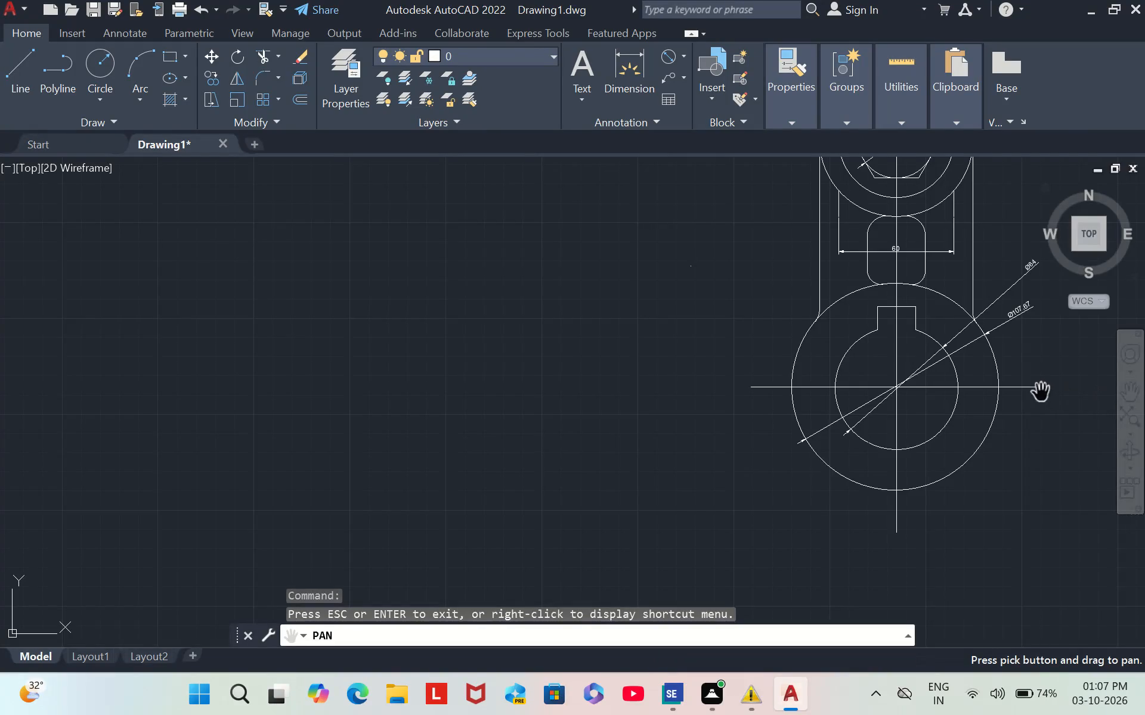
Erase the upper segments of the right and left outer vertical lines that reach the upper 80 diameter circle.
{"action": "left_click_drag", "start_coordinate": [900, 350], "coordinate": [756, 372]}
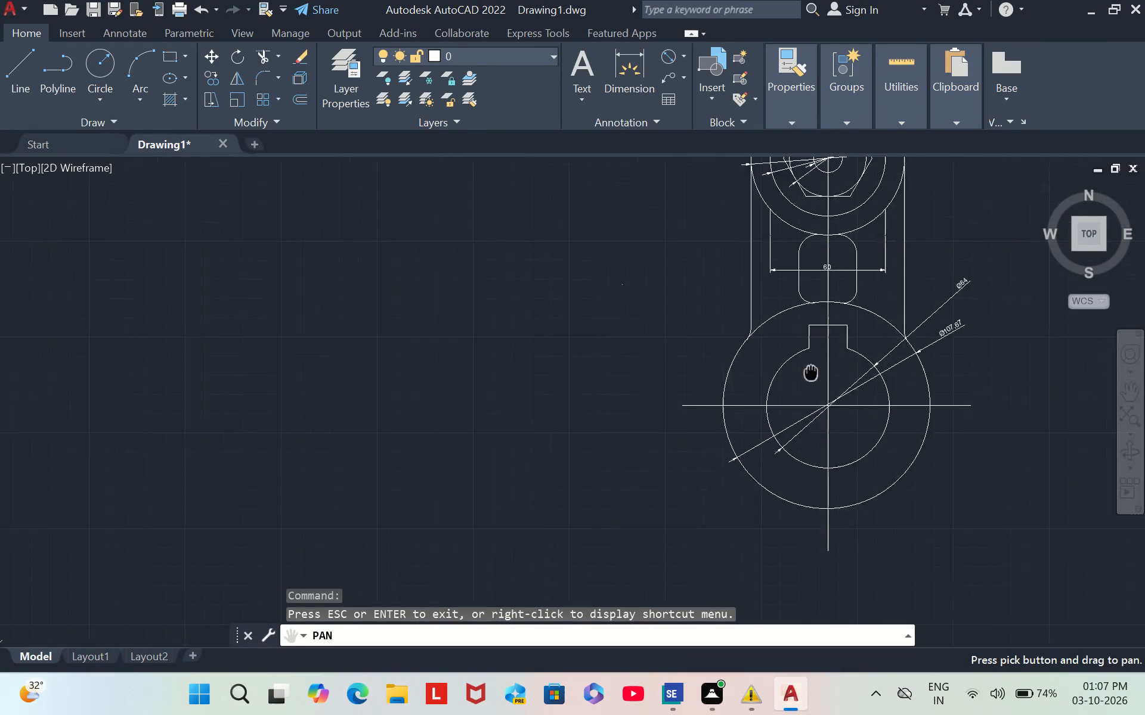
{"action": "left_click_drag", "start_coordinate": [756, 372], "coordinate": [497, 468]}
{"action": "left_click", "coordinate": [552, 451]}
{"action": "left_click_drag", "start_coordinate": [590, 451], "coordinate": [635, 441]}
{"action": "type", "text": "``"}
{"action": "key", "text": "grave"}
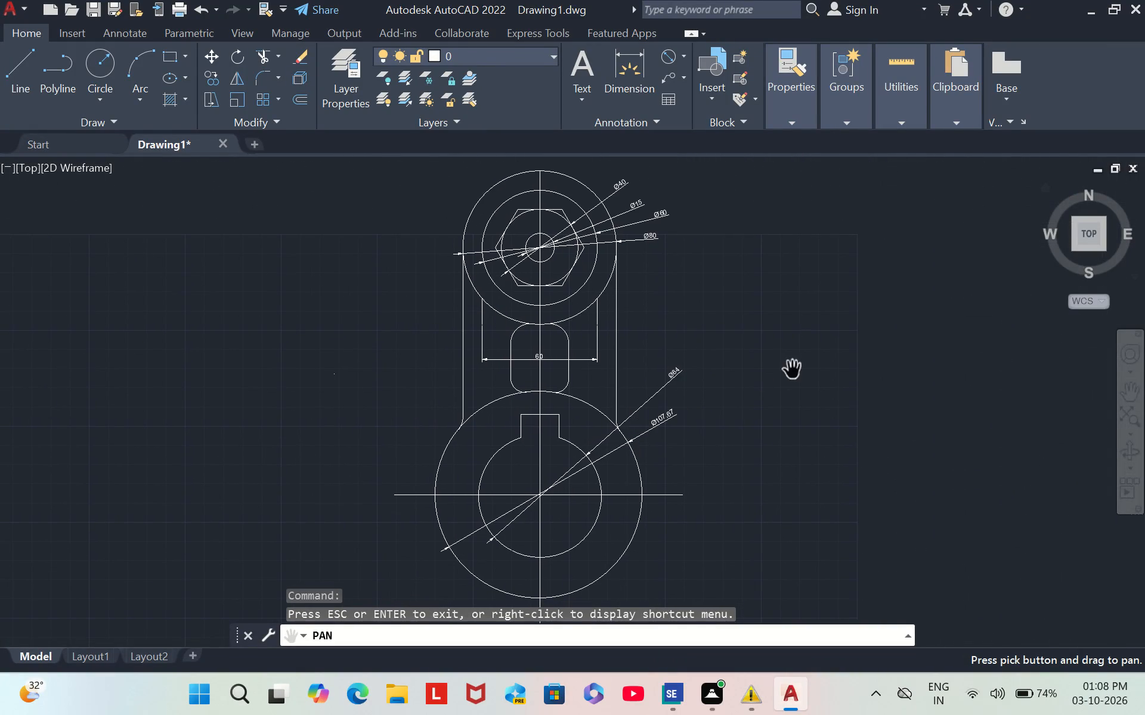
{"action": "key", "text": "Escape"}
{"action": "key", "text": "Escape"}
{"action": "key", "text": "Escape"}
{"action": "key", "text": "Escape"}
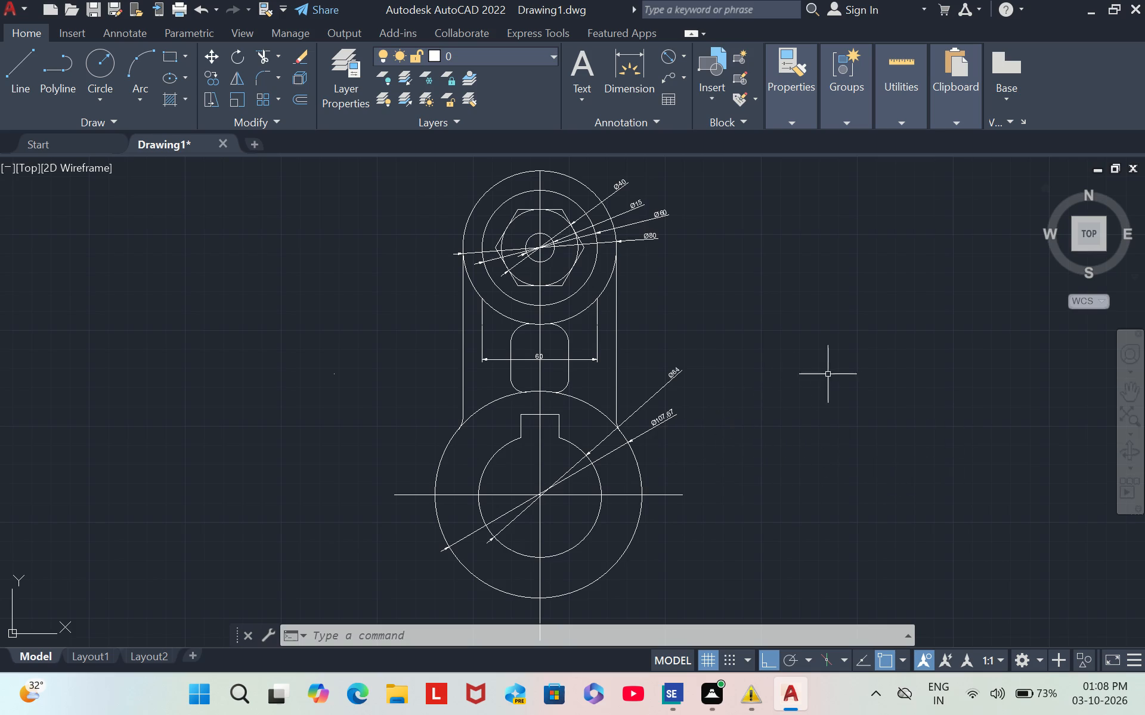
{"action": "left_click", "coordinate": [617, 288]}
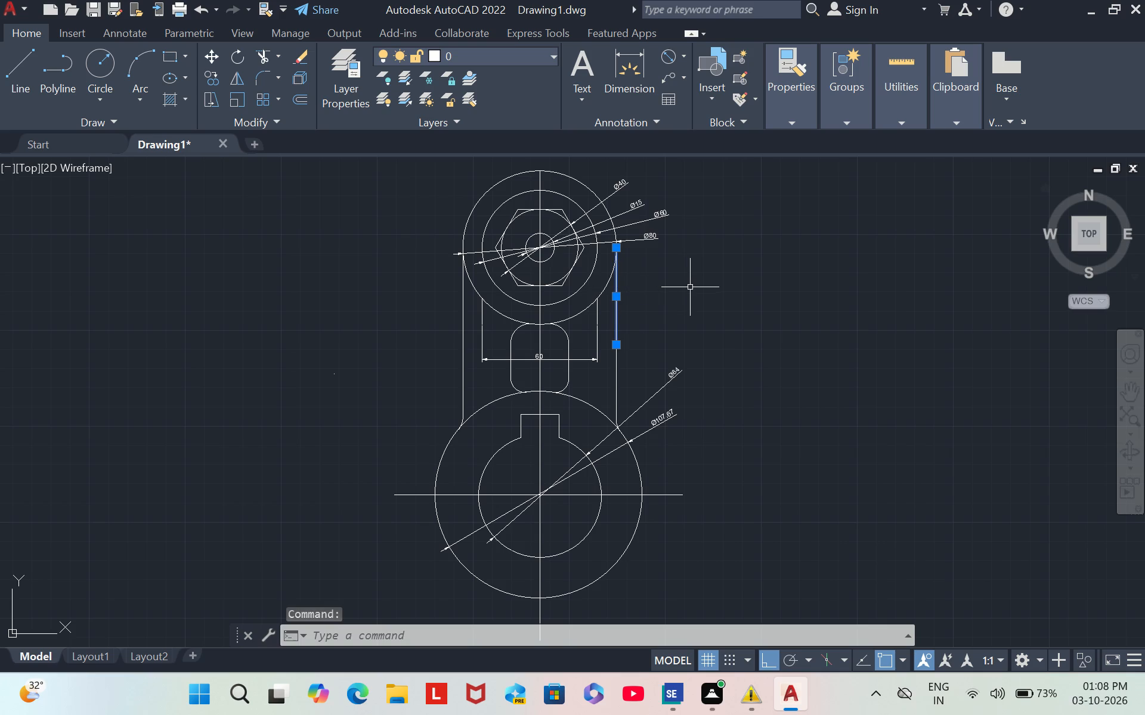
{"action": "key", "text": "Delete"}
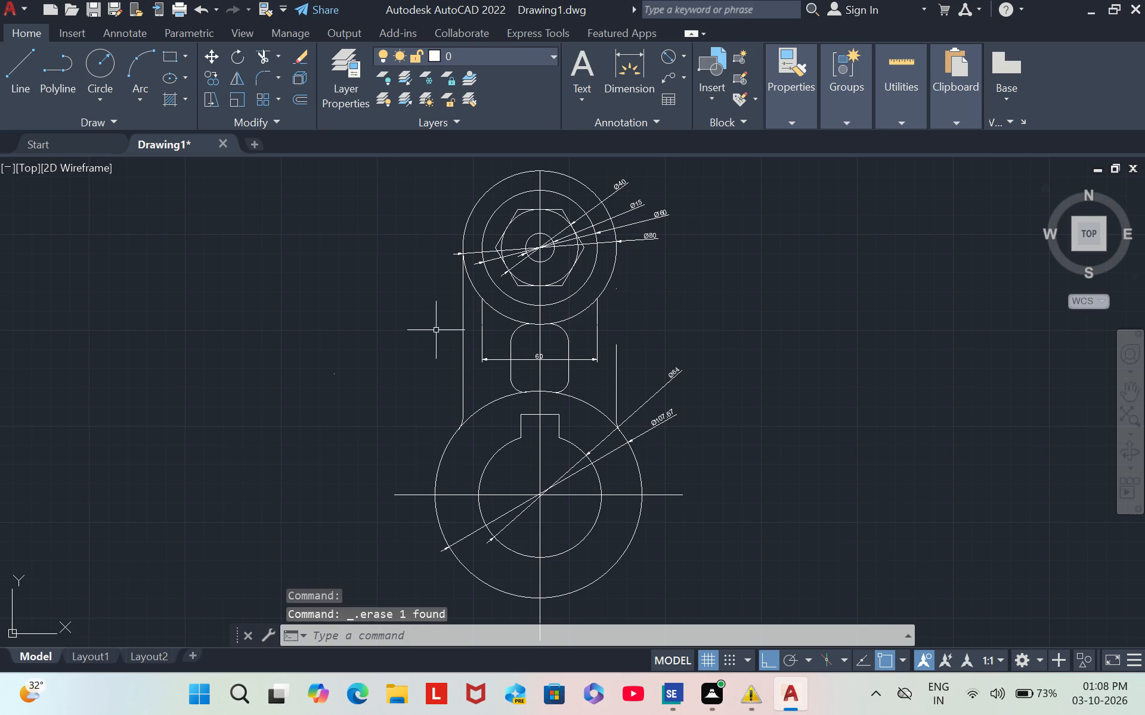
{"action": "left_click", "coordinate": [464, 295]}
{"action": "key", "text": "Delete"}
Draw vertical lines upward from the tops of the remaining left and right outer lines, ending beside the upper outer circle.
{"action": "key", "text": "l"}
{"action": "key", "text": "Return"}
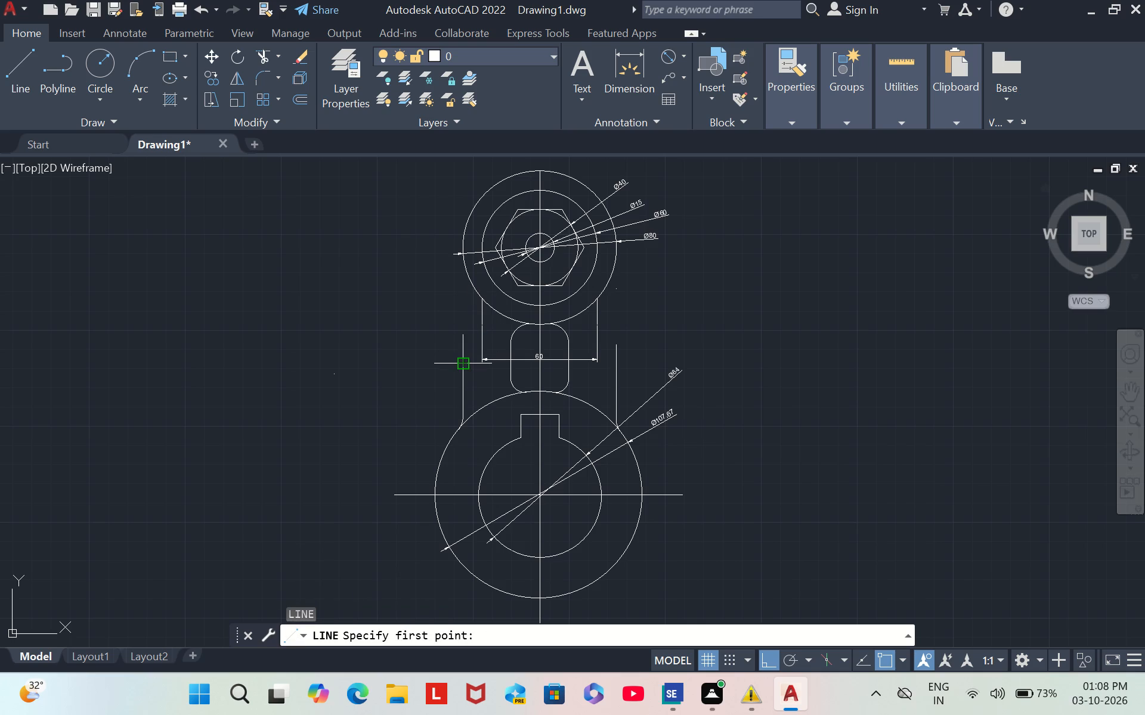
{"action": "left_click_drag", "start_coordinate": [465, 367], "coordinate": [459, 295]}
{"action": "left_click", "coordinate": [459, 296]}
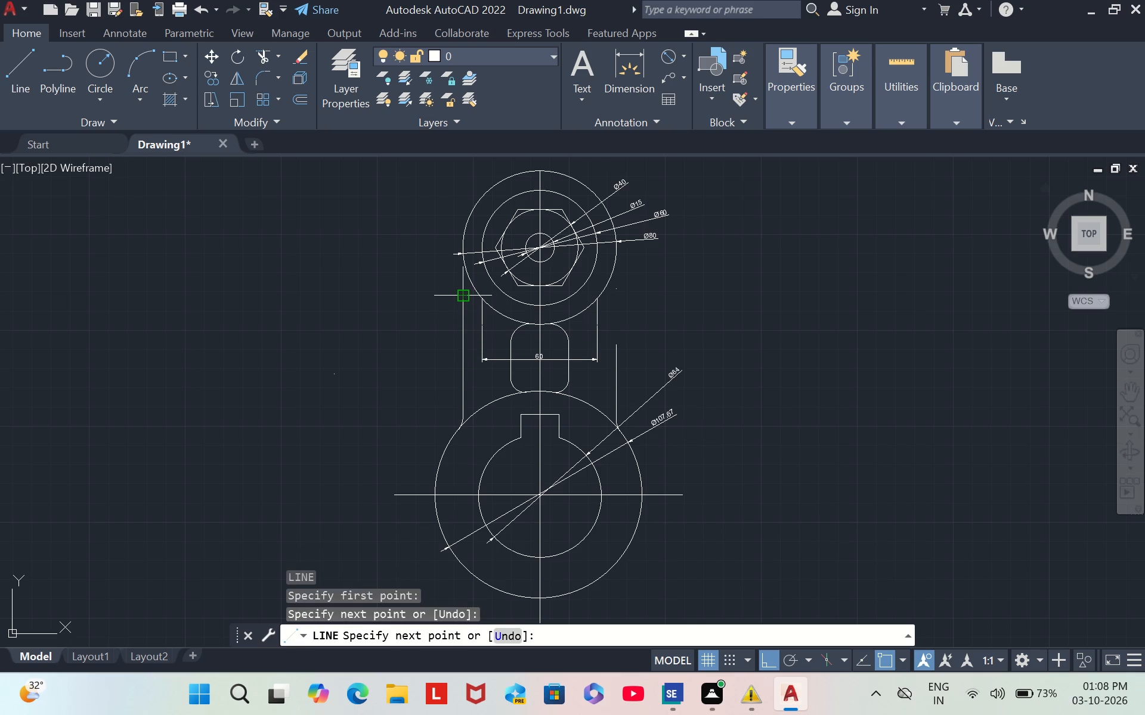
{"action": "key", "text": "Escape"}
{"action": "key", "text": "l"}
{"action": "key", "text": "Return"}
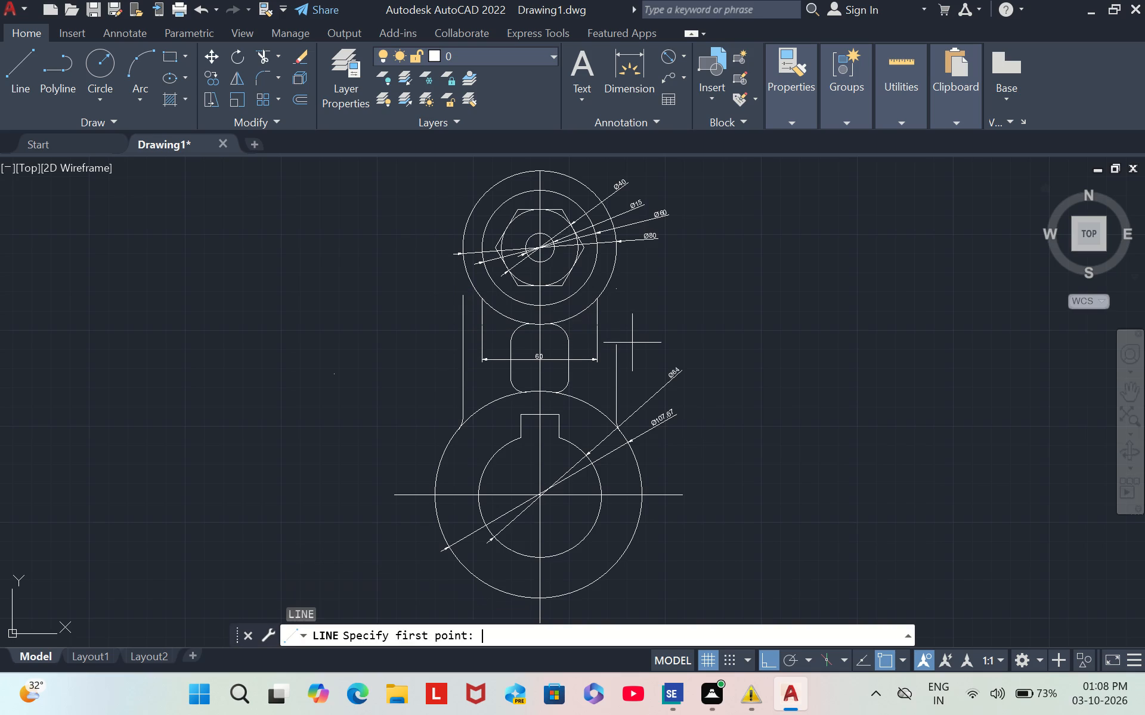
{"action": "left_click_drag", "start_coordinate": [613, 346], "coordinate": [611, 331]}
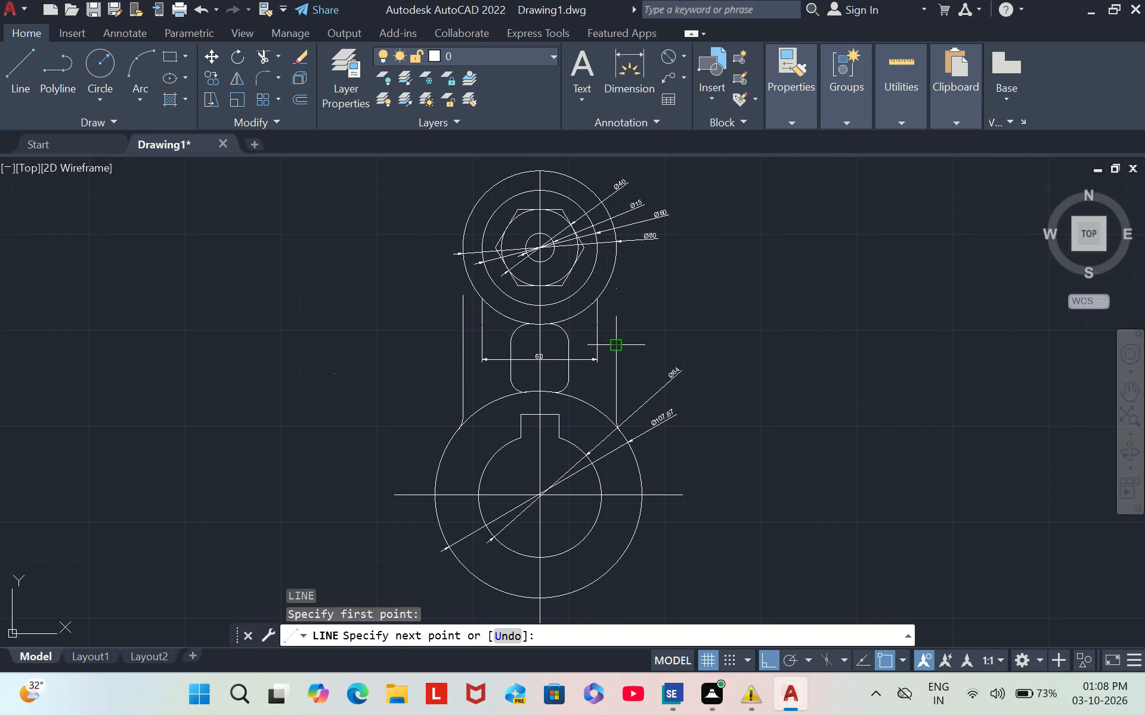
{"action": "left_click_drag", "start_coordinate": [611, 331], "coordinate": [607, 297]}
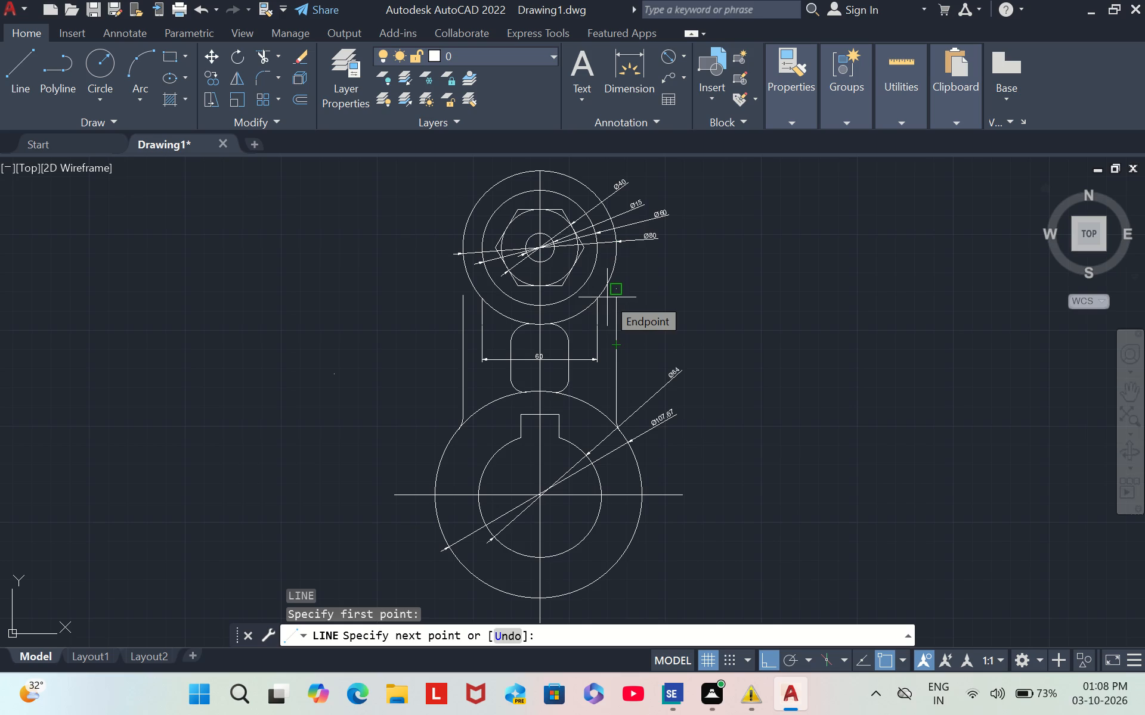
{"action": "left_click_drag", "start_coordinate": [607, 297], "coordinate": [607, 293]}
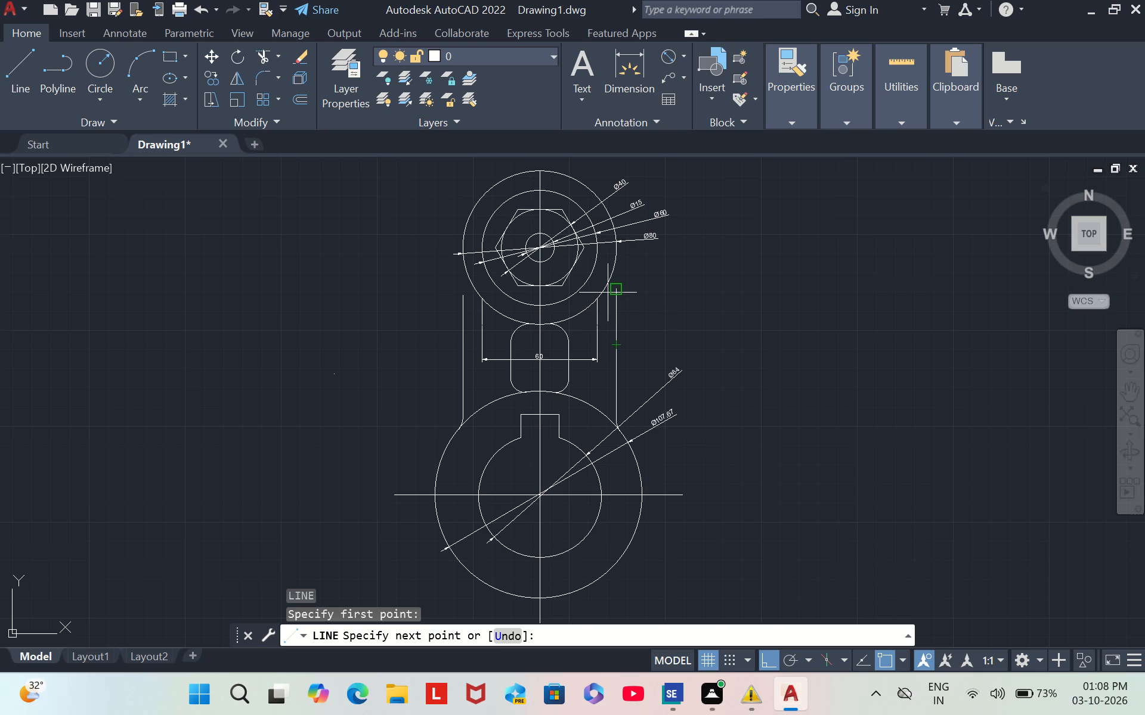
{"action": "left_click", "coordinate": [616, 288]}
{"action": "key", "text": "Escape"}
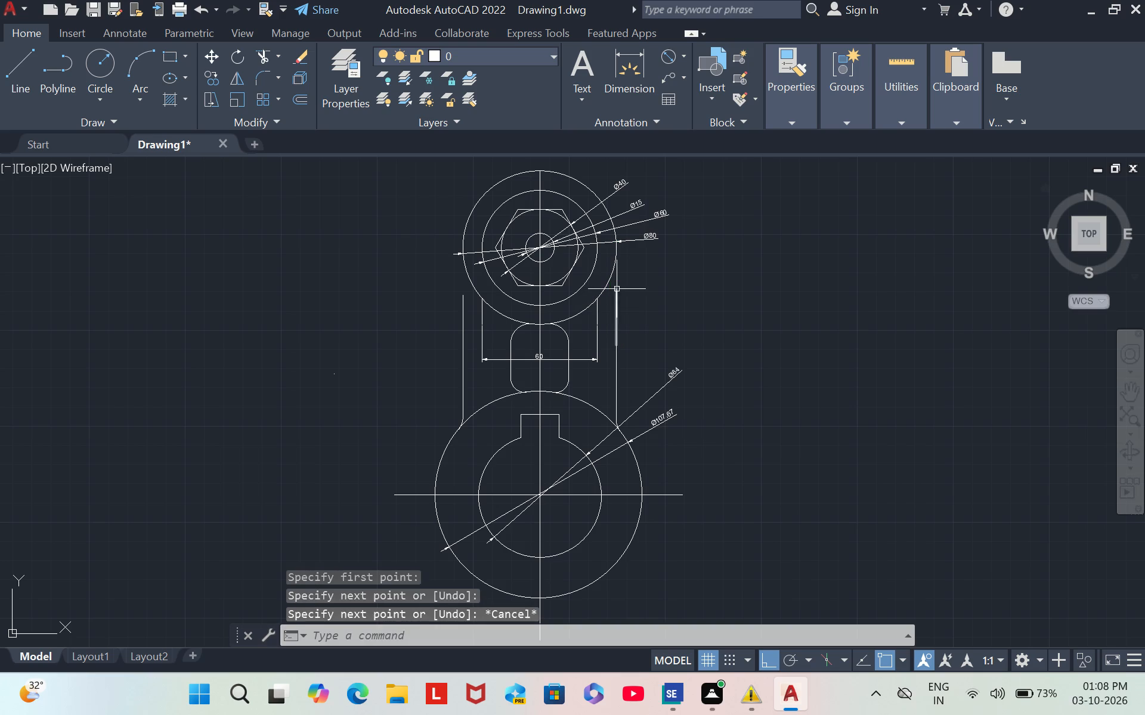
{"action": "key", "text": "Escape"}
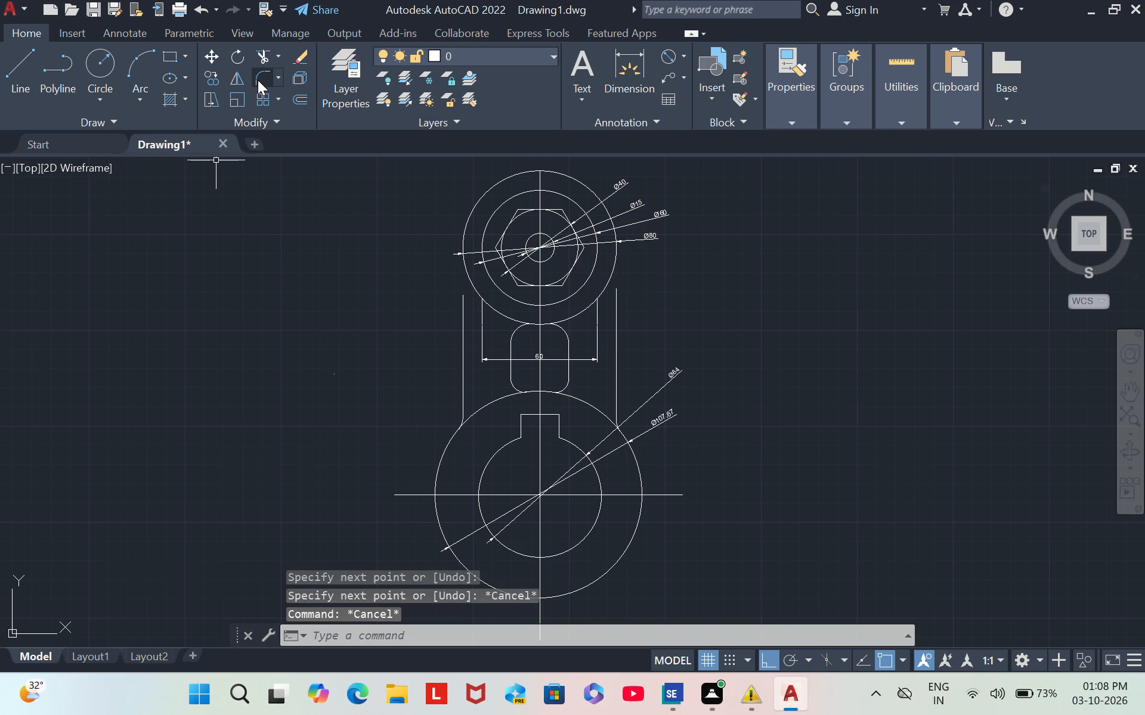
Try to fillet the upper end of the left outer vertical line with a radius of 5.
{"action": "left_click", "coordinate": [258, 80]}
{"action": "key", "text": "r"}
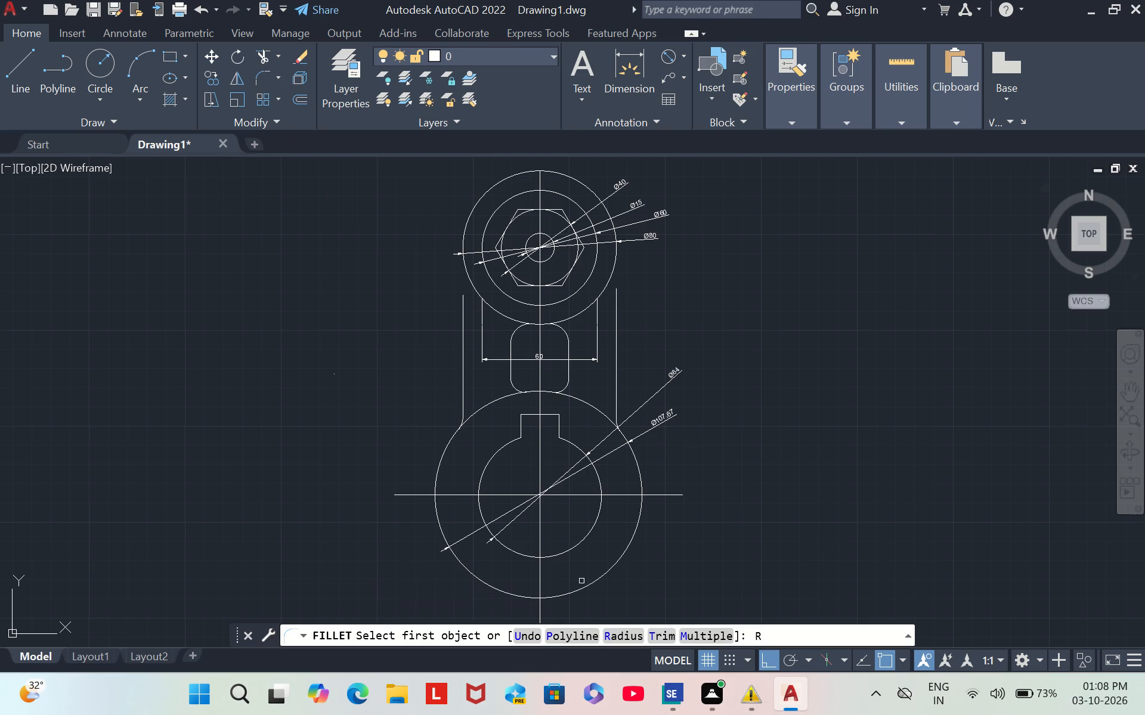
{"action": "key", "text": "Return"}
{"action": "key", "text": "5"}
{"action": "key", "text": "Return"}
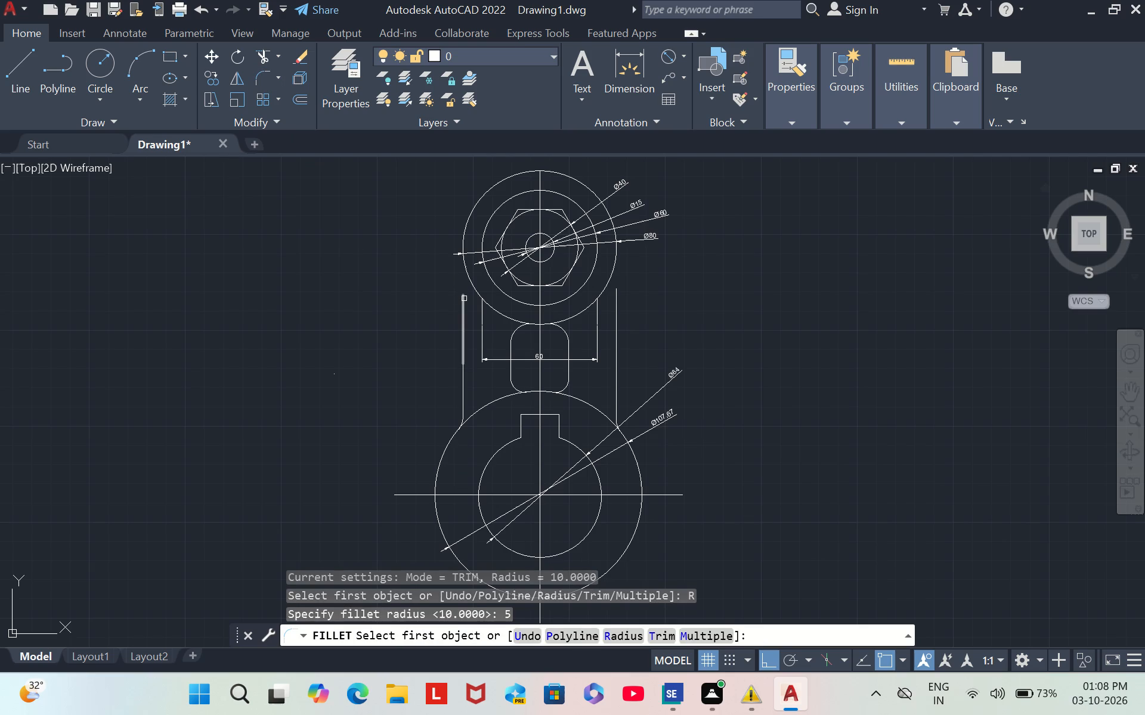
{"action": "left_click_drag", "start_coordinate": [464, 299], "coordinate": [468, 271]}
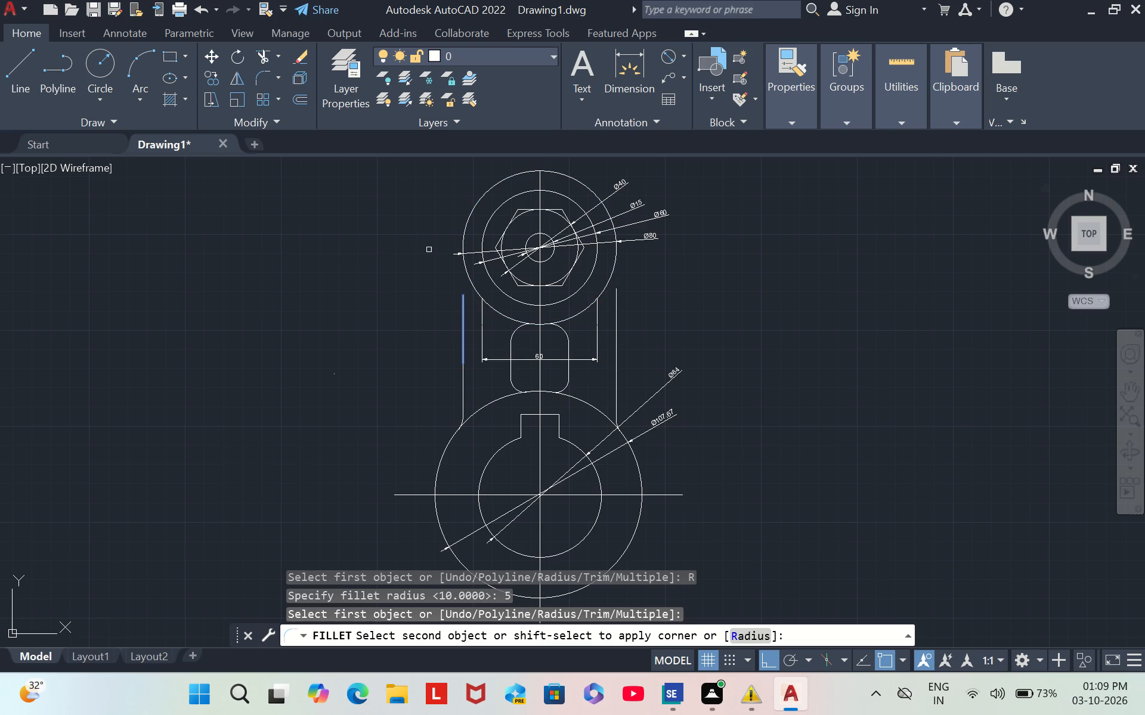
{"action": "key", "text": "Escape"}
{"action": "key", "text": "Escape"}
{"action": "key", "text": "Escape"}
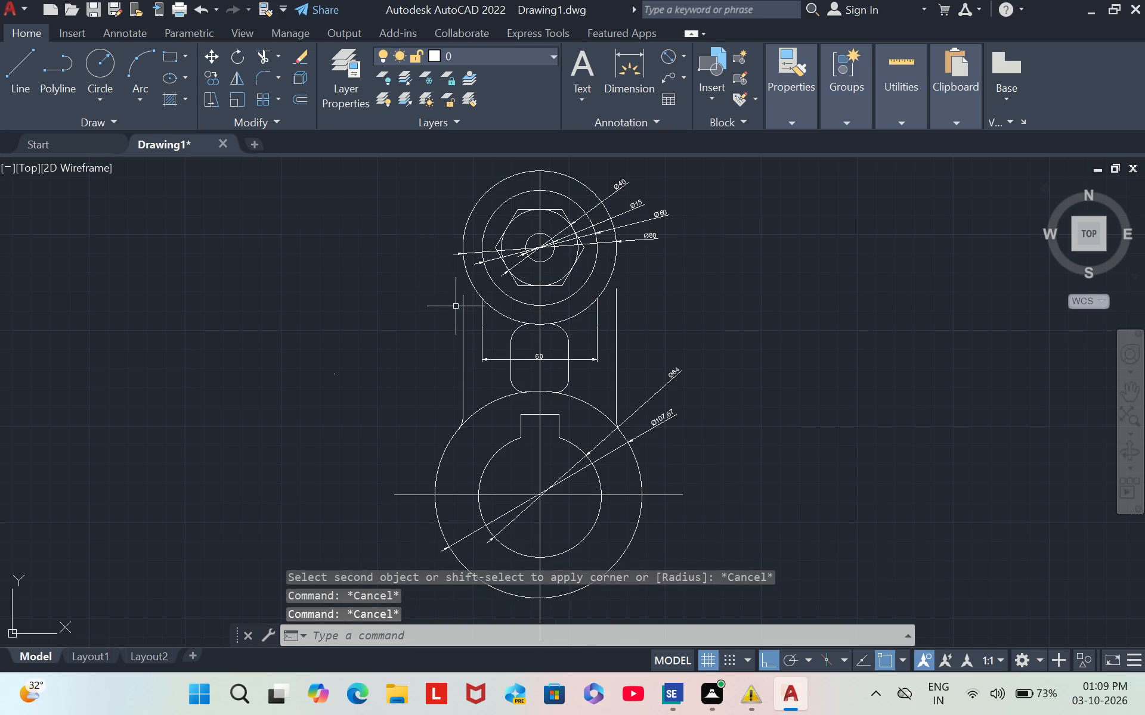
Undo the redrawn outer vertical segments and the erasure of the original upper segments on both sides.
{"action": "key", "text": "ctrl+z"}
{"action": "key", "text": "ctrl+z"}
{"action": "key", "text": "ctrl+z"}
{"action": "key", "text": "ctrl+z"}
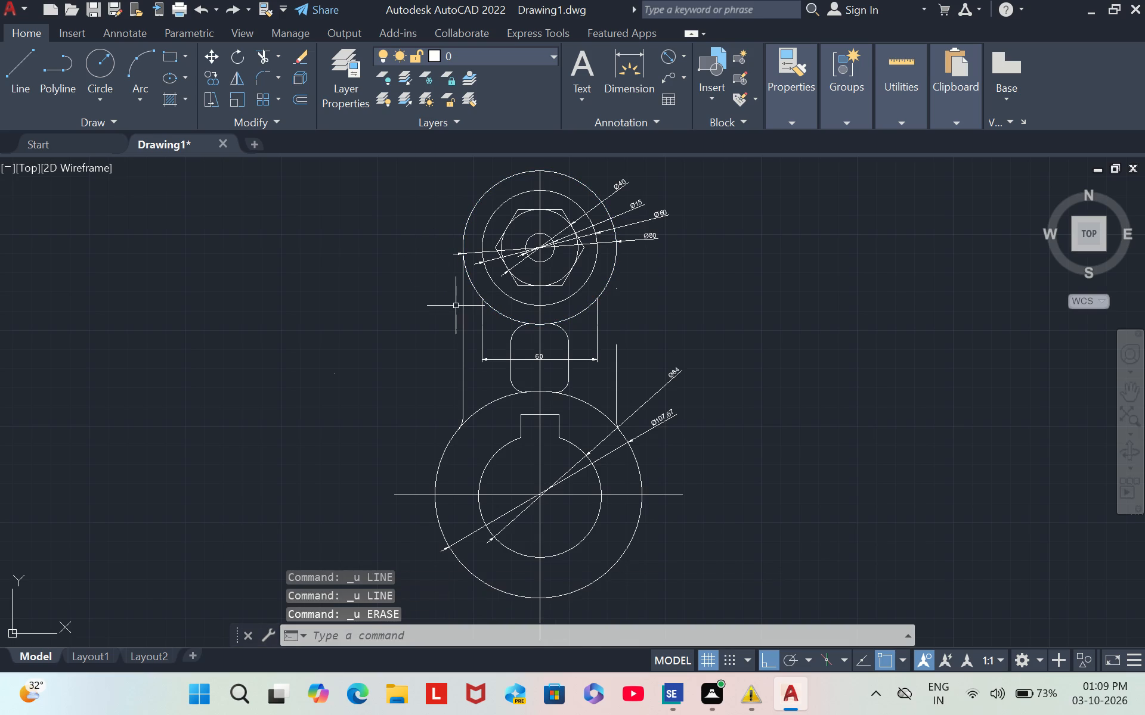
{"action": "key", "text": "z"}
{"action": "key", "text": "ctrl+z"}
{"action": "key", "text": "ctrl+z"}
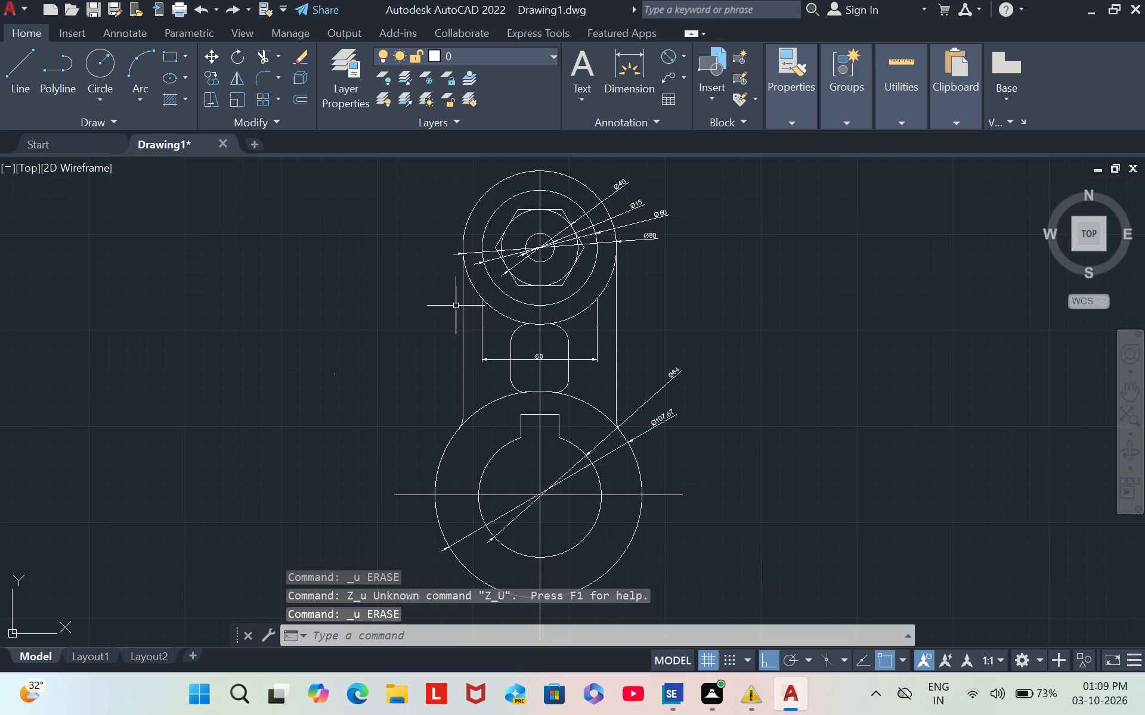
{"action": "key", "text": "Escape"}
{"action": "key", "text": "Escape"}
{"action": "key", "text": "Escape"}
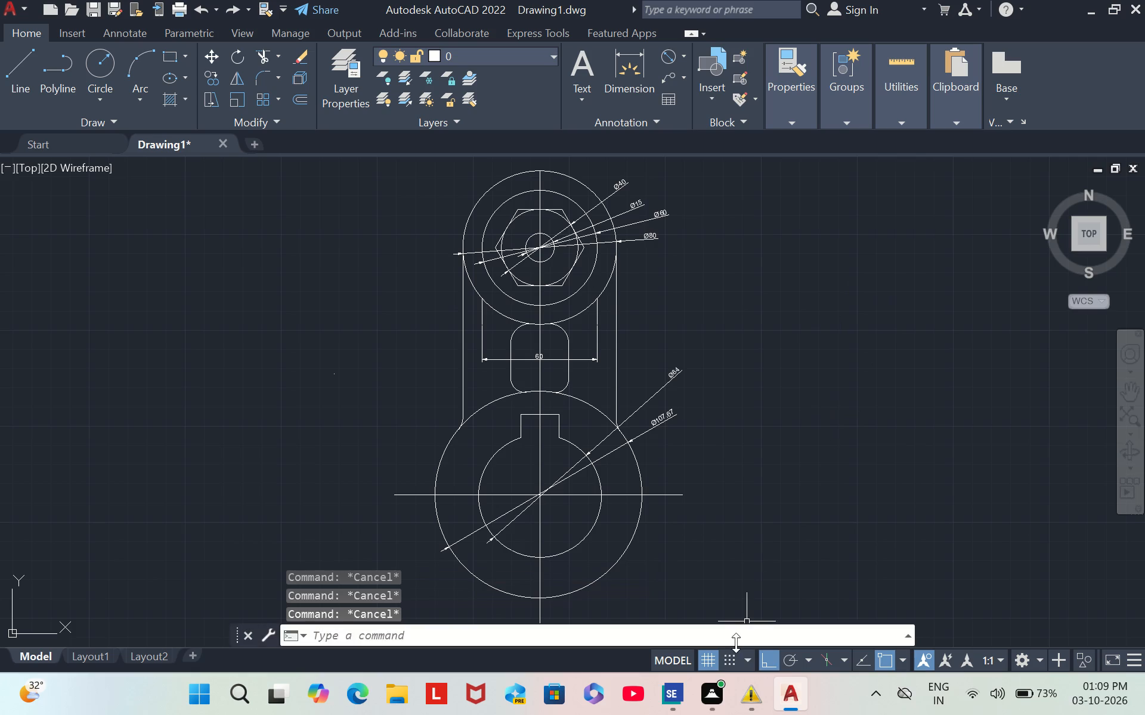
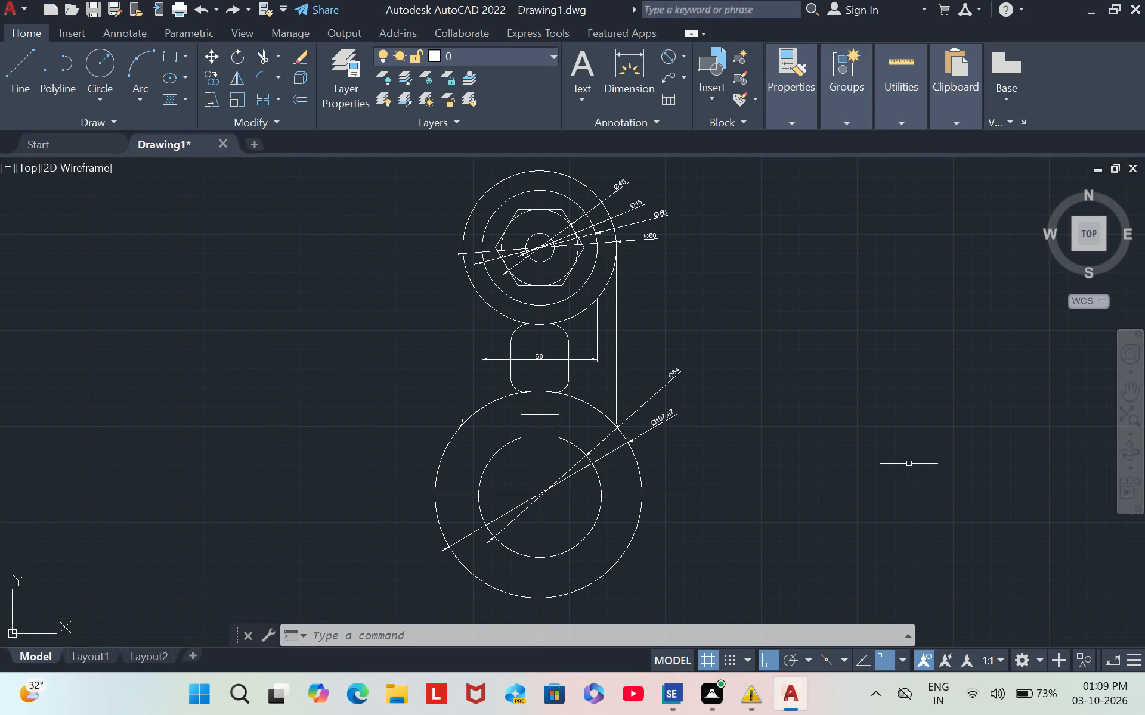
Inspect the link drawing overall and the rounded slot between the upper and lower circles up close.
{"action": "scroll", "coordinate": [909, 464], "scroll_direction": "down", "scroll_amount": 1, "text": "ctrl"}
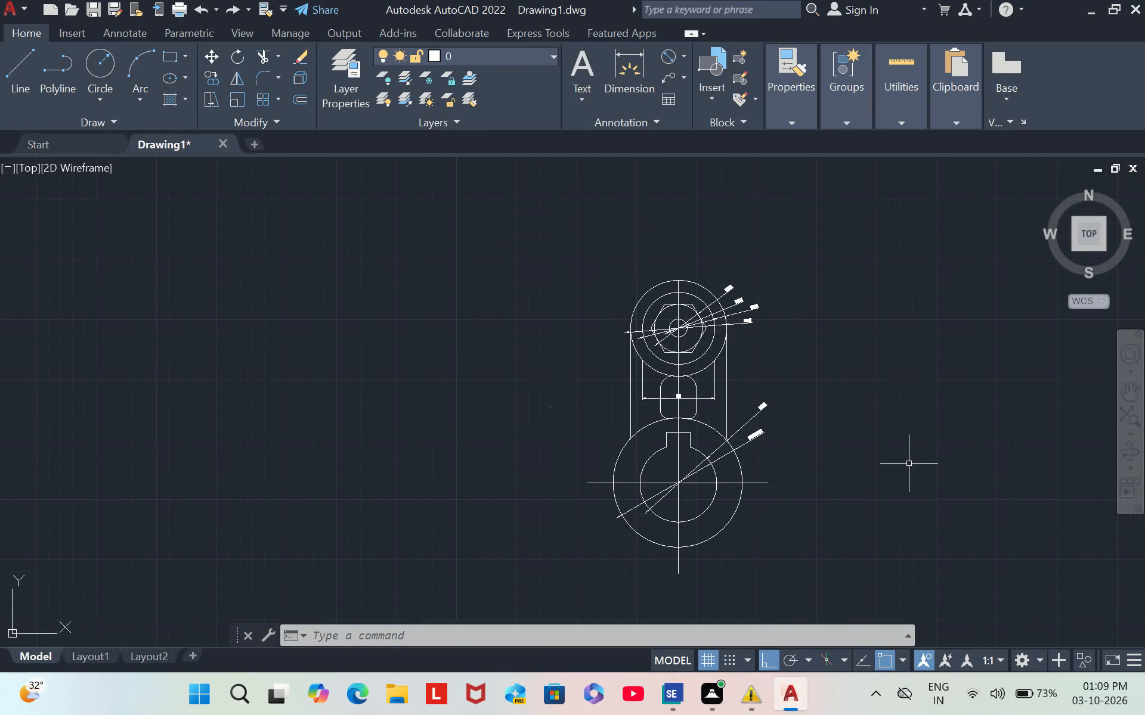
{"action": "scroll", "coordinate": [909, 464], "scroll_direction": "up", "scroll_amount": 2, "text": "ctrl"}
{"action": "scroll", "coordinate": [909, 464], "scroll_direction": "down", "scroll_amount": 2, "text": "ctrl"}
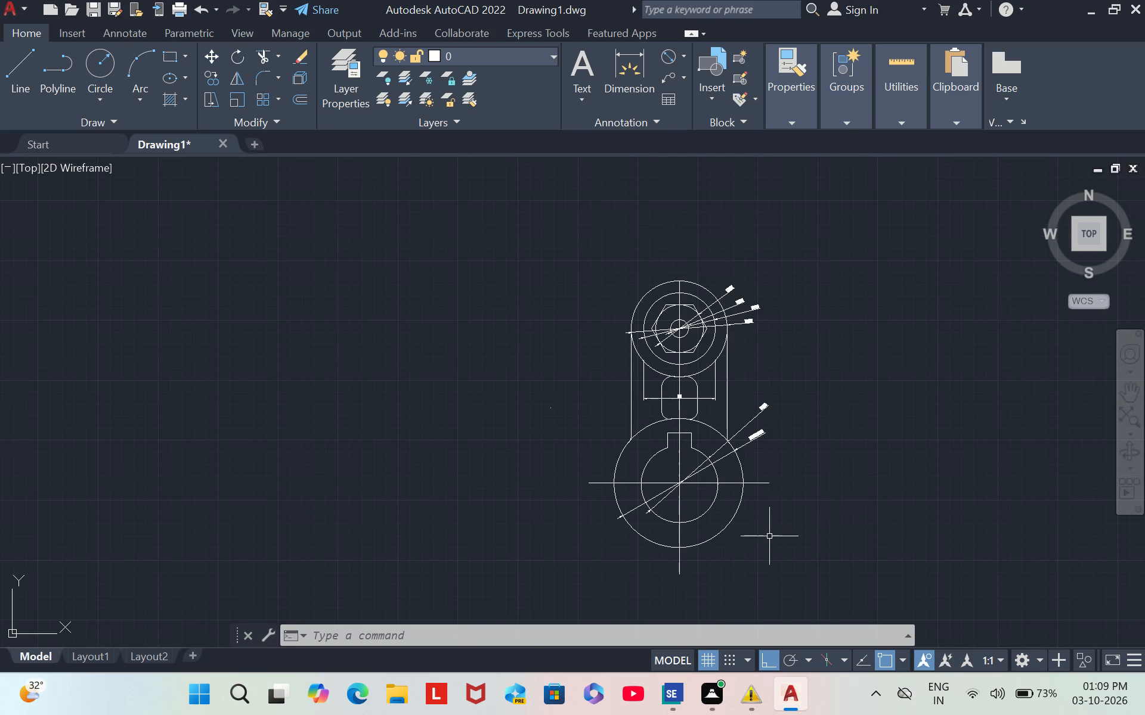
{"action": "scroll", "coordinate": [768, 536], "scroll_direction": "up", "scroll_amount": 1, "text": "ctrl"}
{"action": "scroll", "coordinate": [768, 536], "scroll_direction": "down", "scroll_amount": 1, "text": "ctrl"}
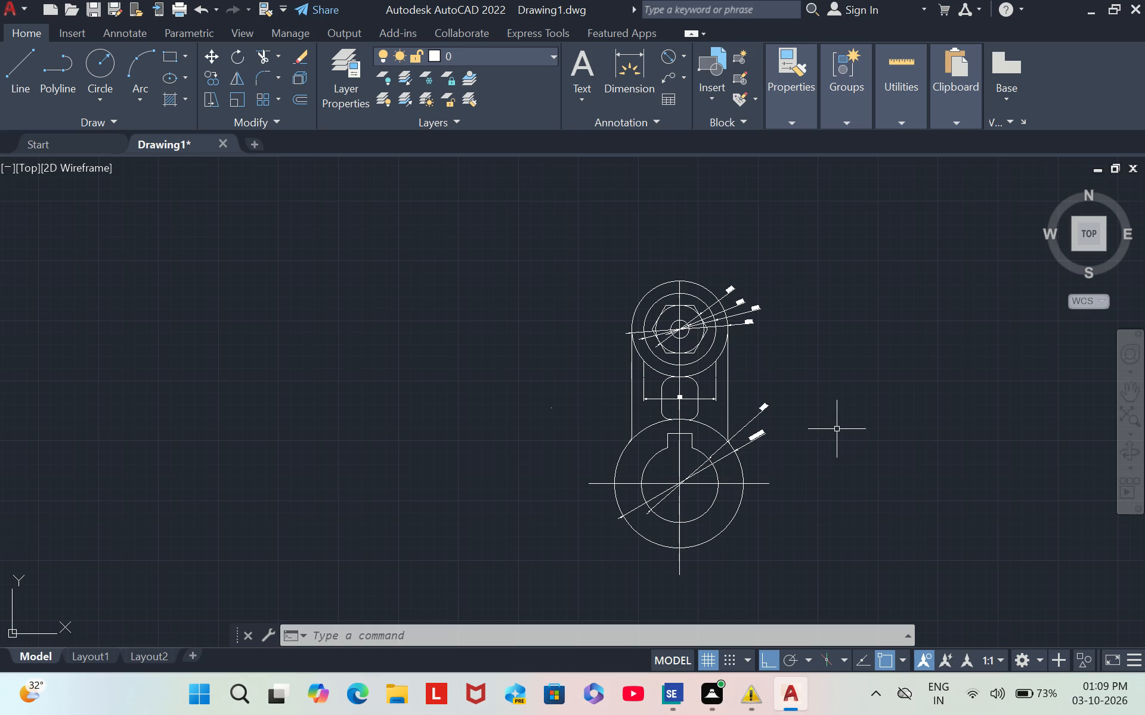
{"action": "scroll", "coordinate": [837, 429], "scroll_direction": "up", "scroll_amount": 1, "text": "ctrl"}
{"action": "scroll", "coordinate": [617, 381], "scroll_direction": "up", "scroll_amount": 3, "text": "ctrl"}
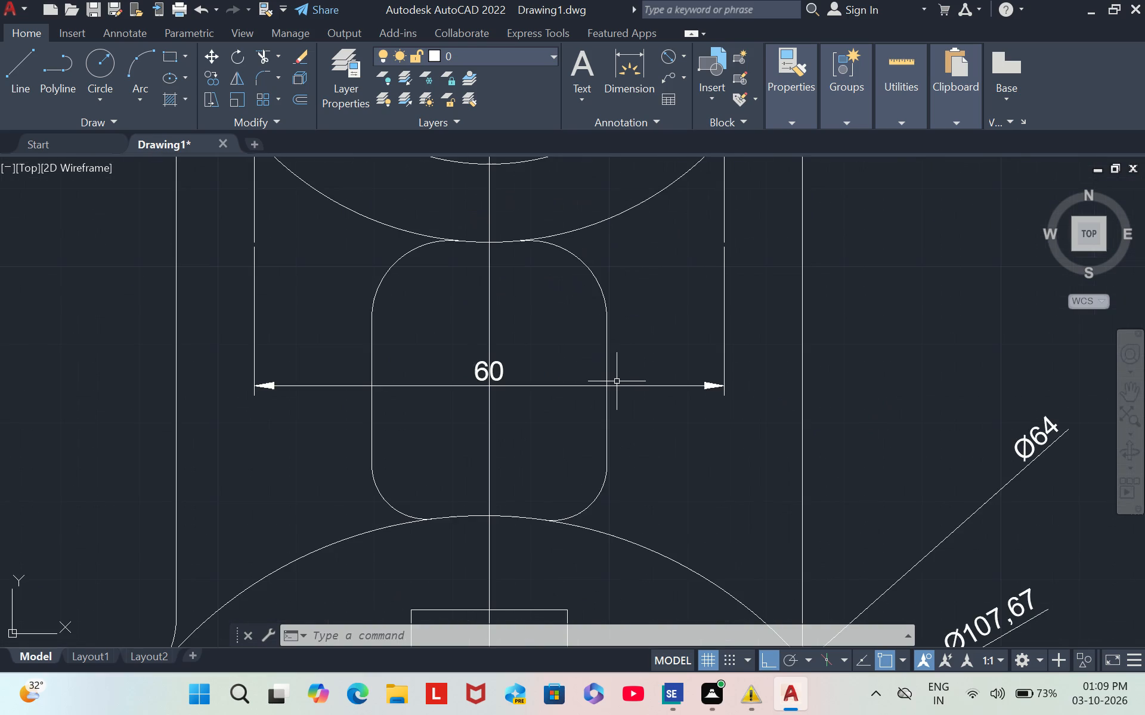
{"action": "scroll", "coordinate": [617, 381], "scroll_direction": "up", "scroll_amount": 1, "text": "ctrl"}
{"action": "scroll", "coordinate": [617, 381], "scroll_direction": "down", "scroll_amount": 2, "text": "ctrl"}
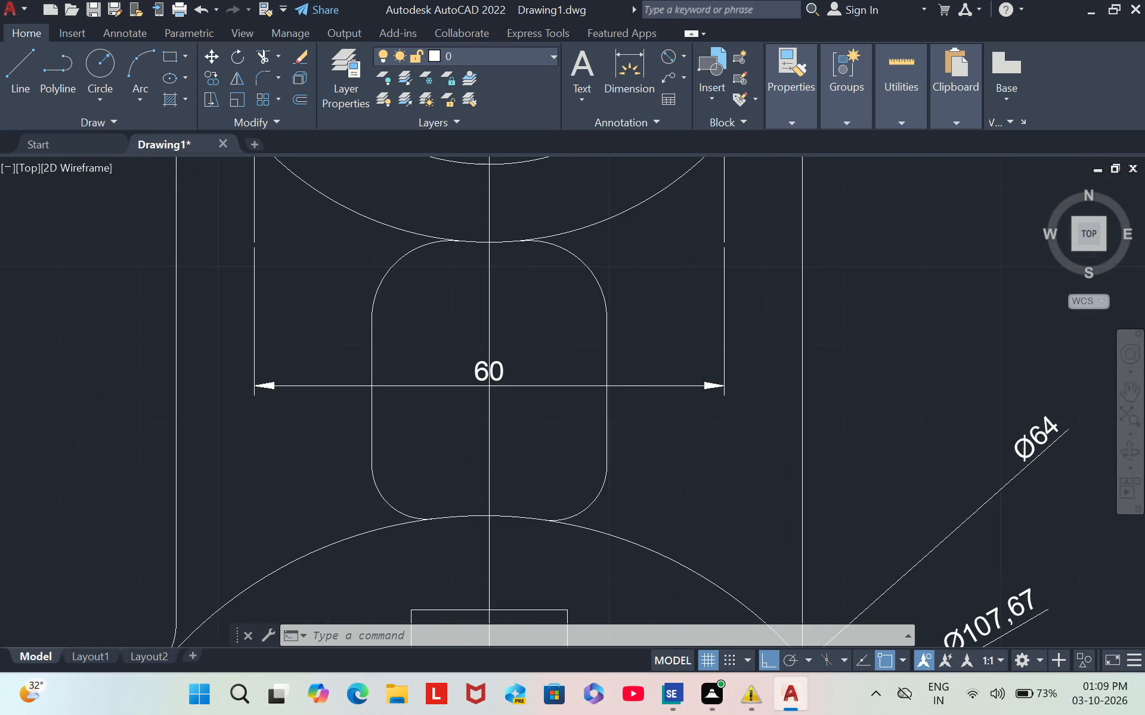
{"action": "scroll", "coordinate": [617, 381], "scroll_direction": "down", "scroll_amount": 1, "text": "ctrl"}
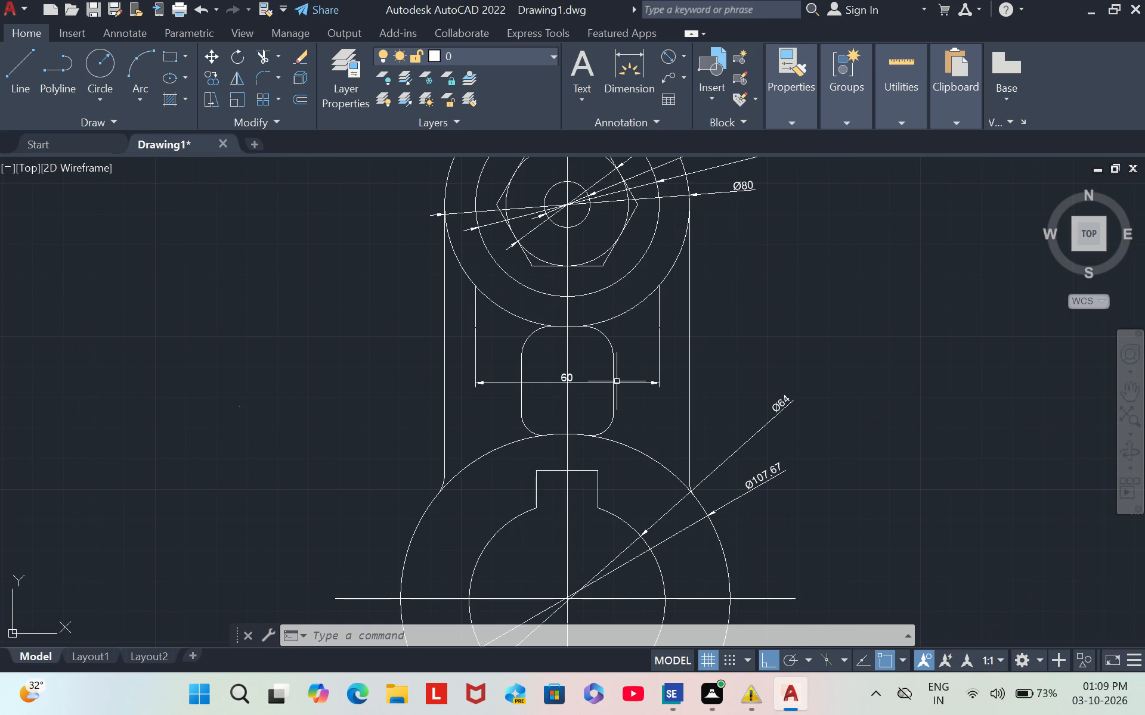
{"action": "scroll", "coordinate": [617, 381], "scroll_direction": "down", "scroll_amount": 1, "text": "ctrl"}
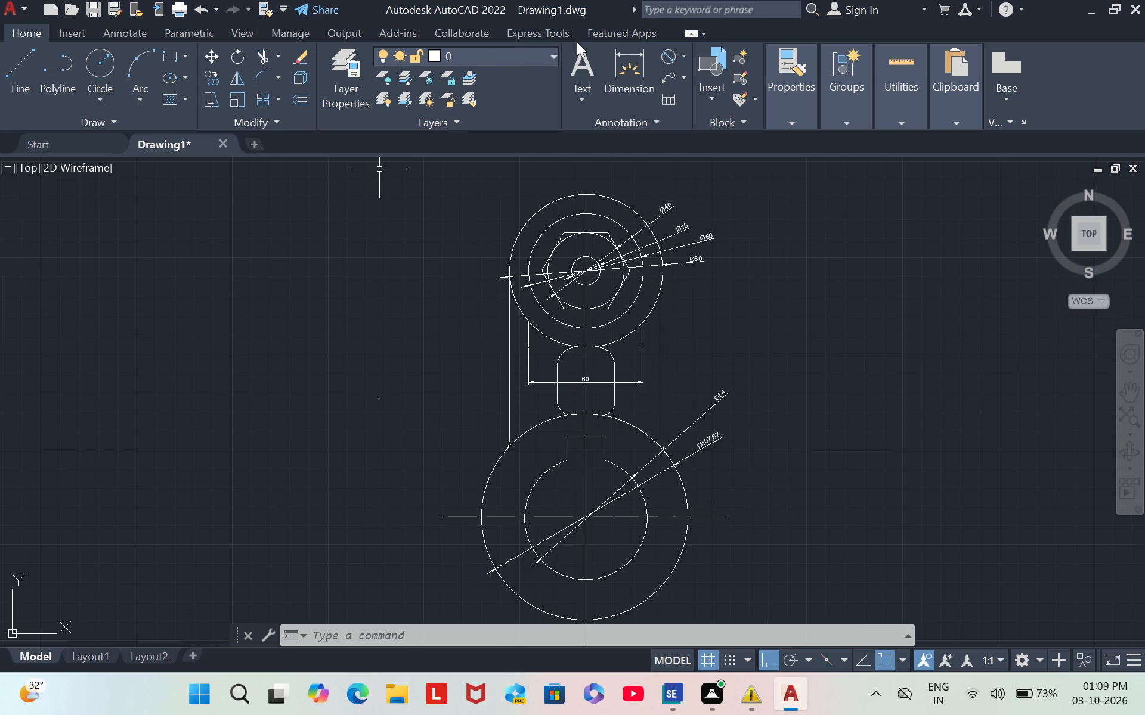
Add a horizontal dimension between the left and right outer vertical lines, placed just above the keyway across the top of the lower circle.
{"action": "left_click", "coordinate": [627, 54]}
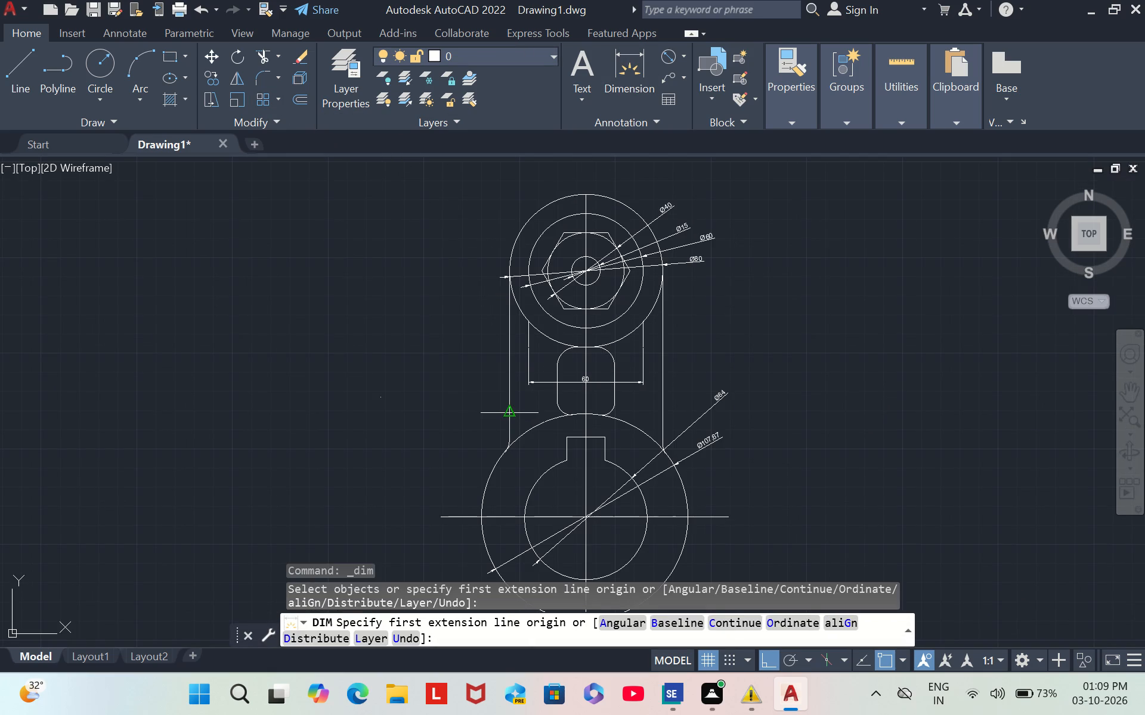
{"action": "left_click_drag", "start_coordinate": [510, 438], "coordinate": [640, 426]}
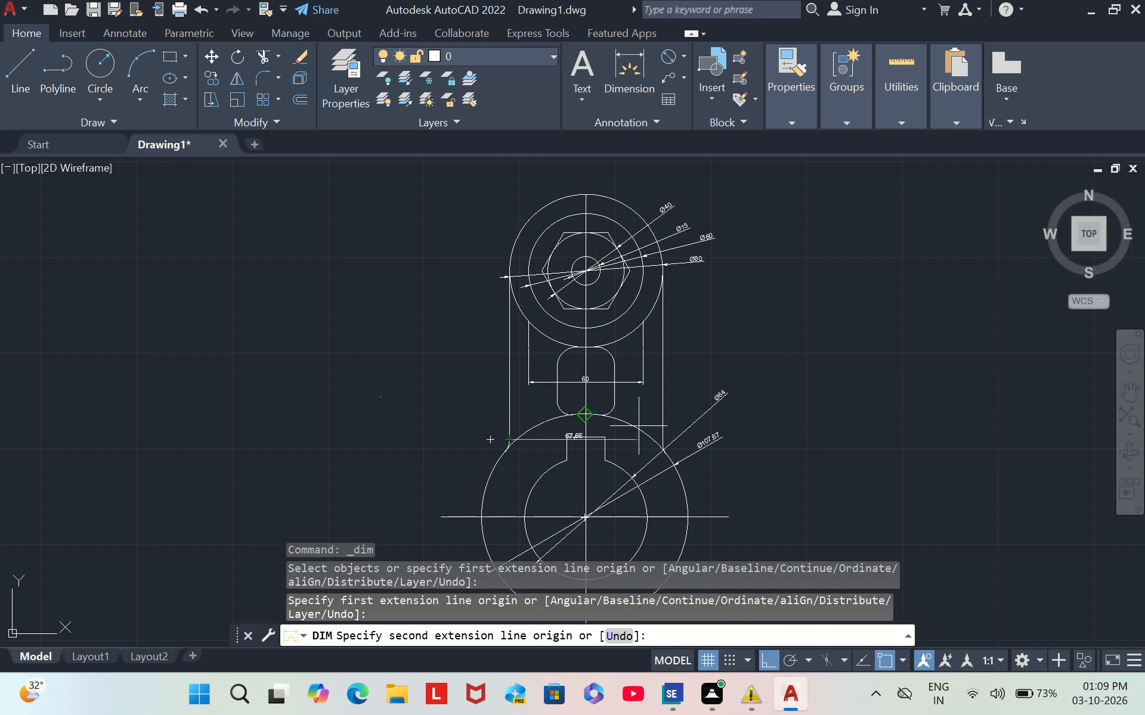
{"action": "left_click_drag", "start_coordinate": [640, 426], "coordinate": [663, 440]}
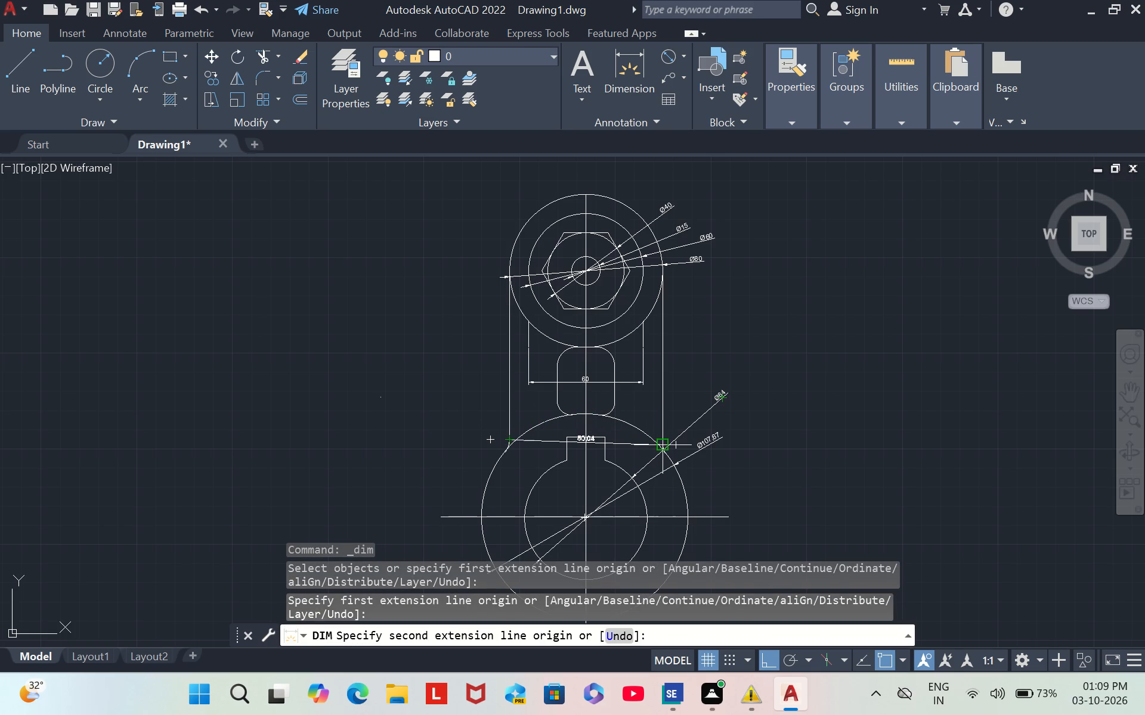
{"action": "left_click_drag", "start_coordinate": [663, 440], "coordinate": [664, 434]}
{"action": "left_click", "coordinate": [664, 434]}
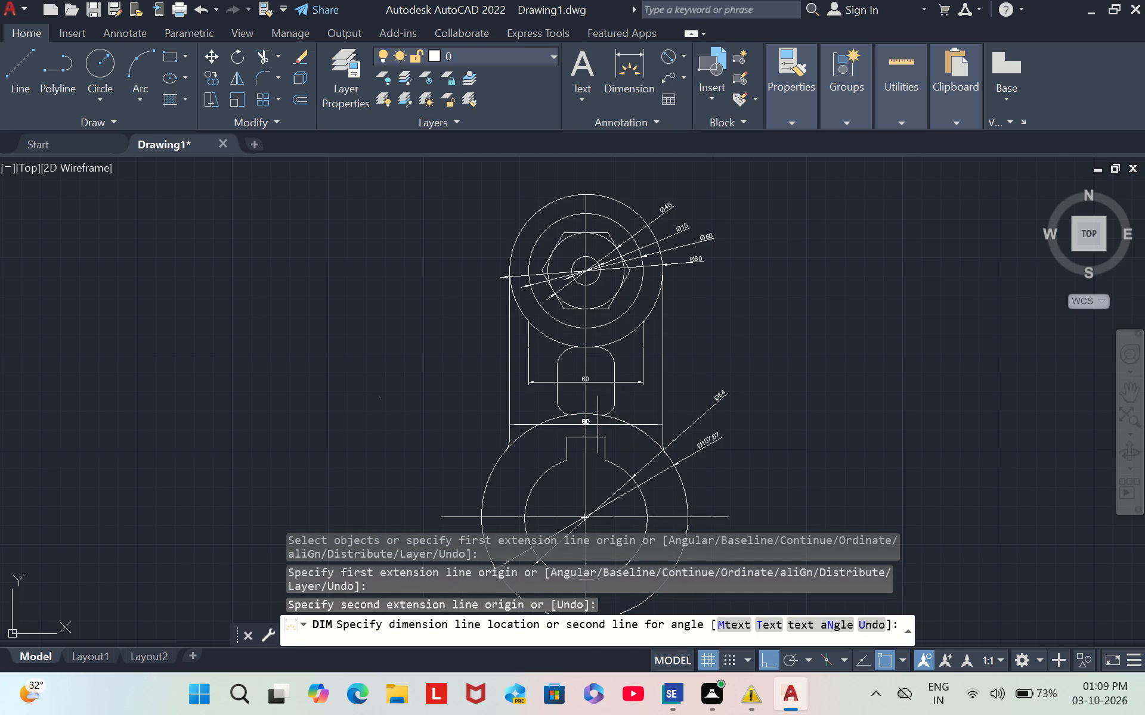
{"action": "left_click", "coordinate": [583, 403]}
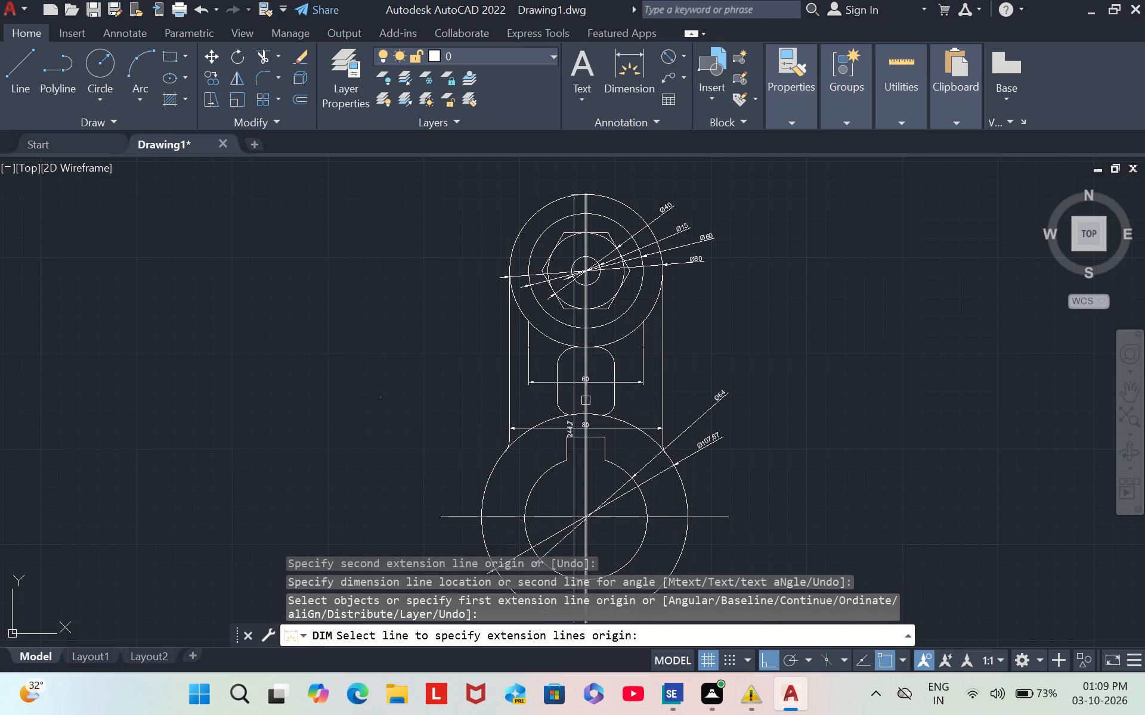
{"action": "key", "text": "Escape"}
{"action": "key", "text": "Escape"}
{"action": "key", "text": "Escape"}
{"action": "key", "text": "Escape"}
{"action": "key", "text": "Escape"}
{"action": "key", "text": "Escape"}
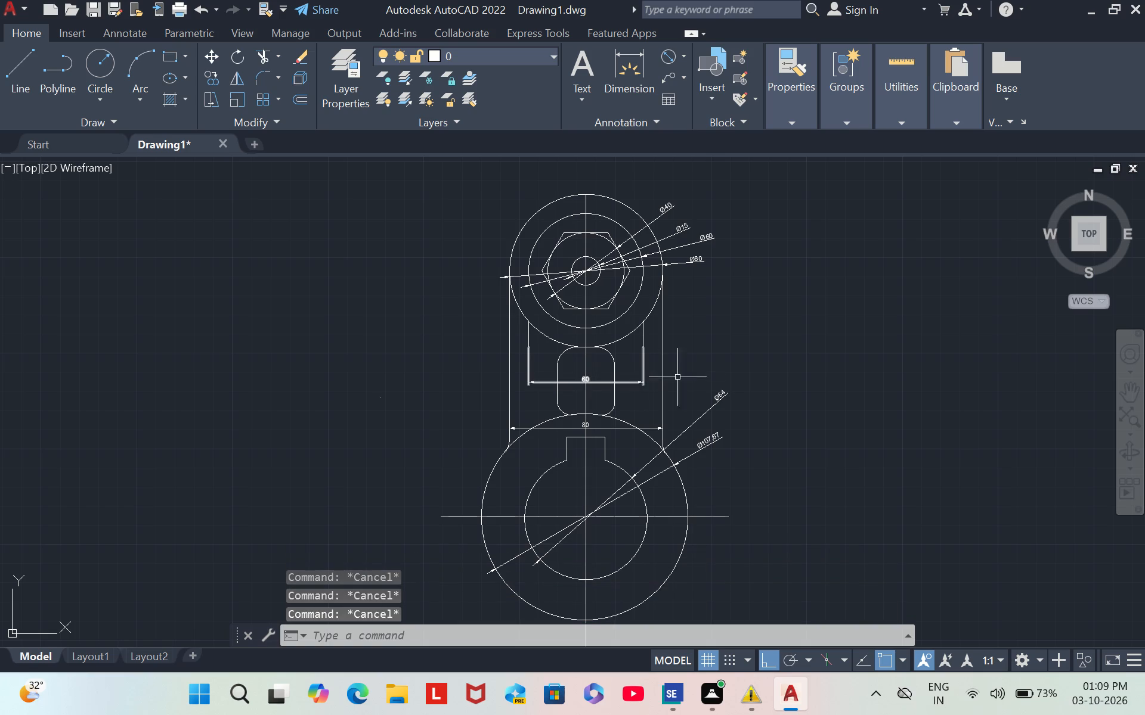
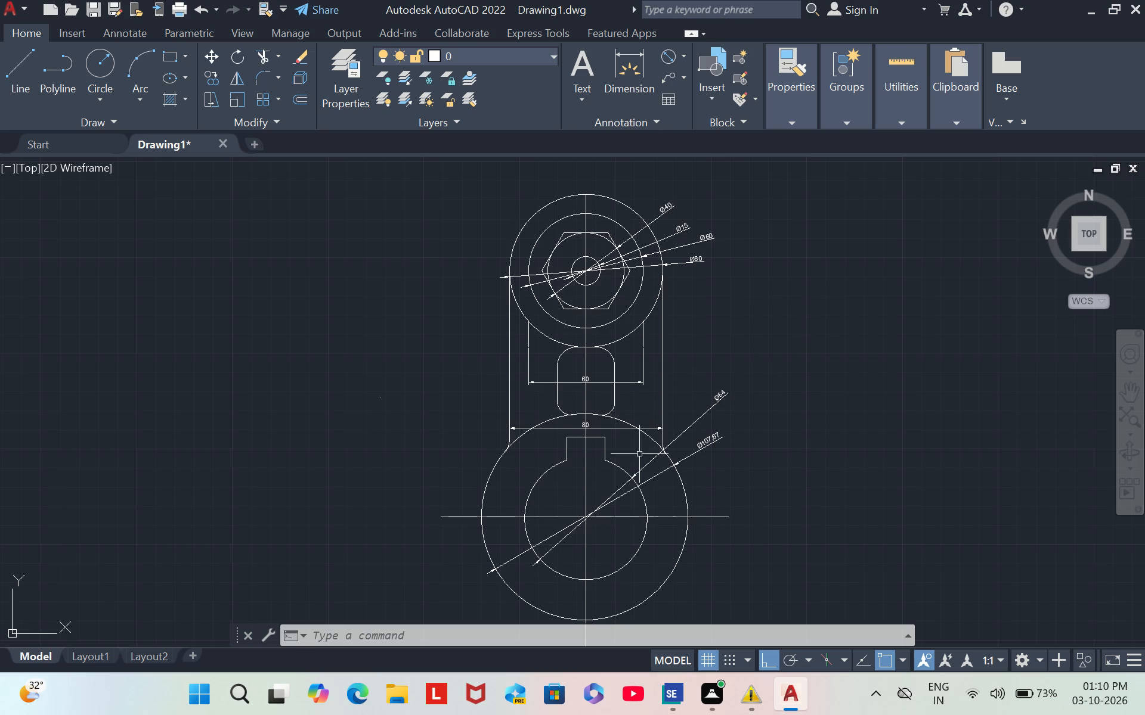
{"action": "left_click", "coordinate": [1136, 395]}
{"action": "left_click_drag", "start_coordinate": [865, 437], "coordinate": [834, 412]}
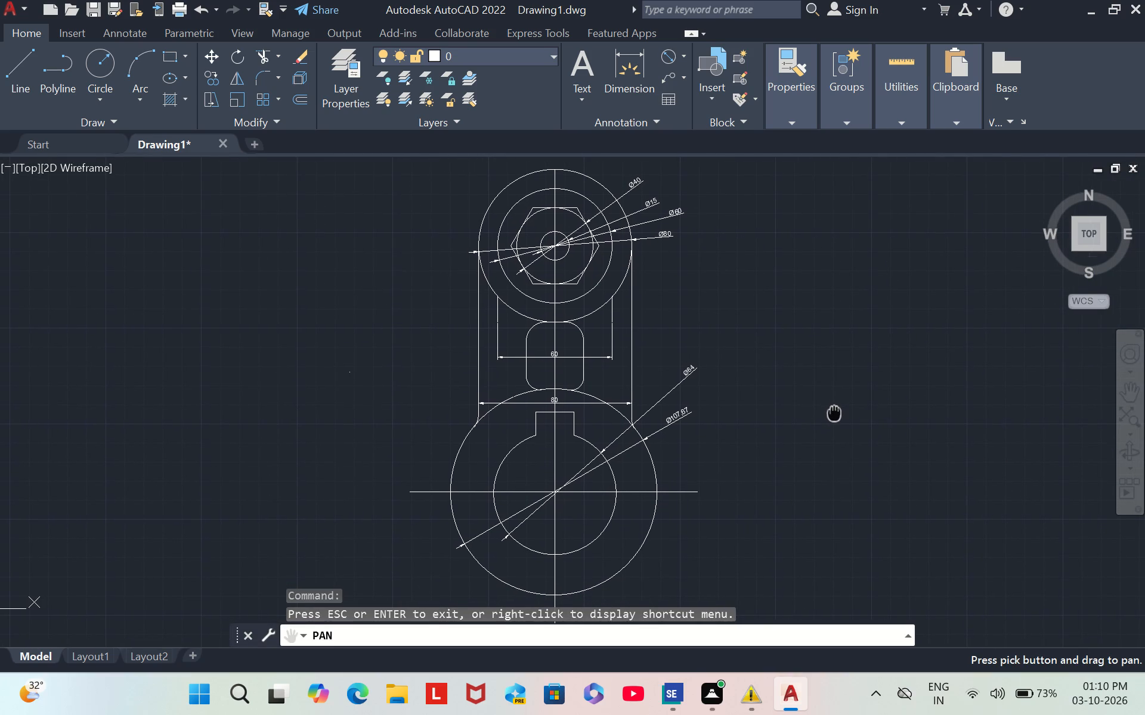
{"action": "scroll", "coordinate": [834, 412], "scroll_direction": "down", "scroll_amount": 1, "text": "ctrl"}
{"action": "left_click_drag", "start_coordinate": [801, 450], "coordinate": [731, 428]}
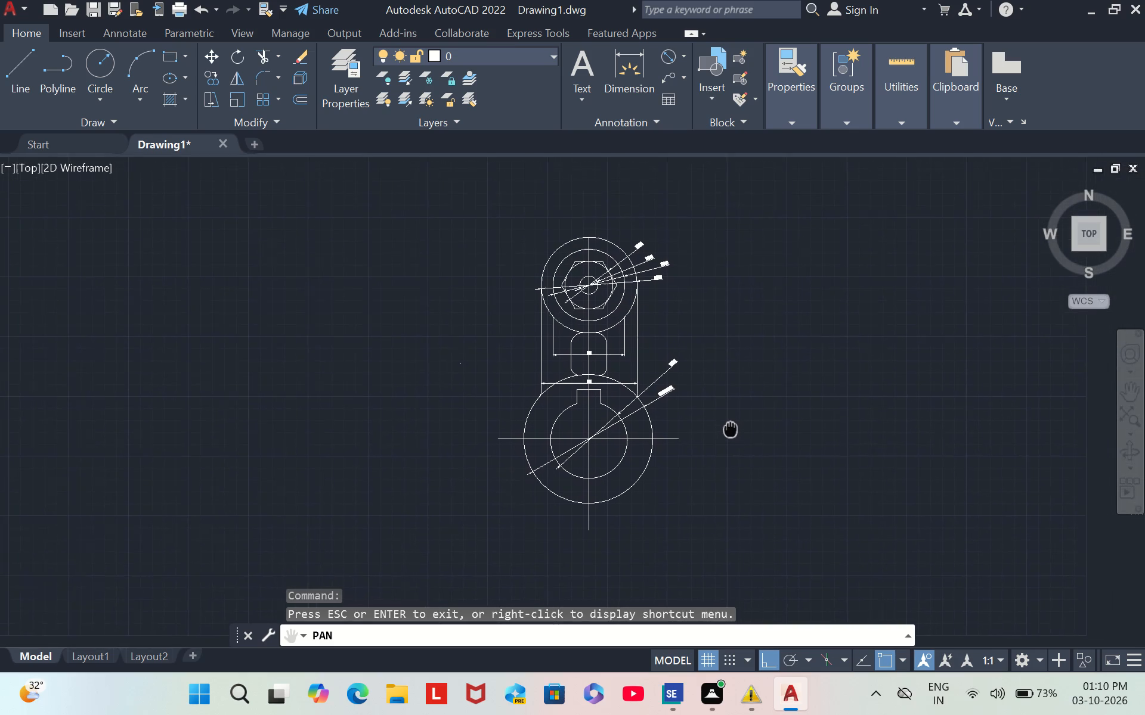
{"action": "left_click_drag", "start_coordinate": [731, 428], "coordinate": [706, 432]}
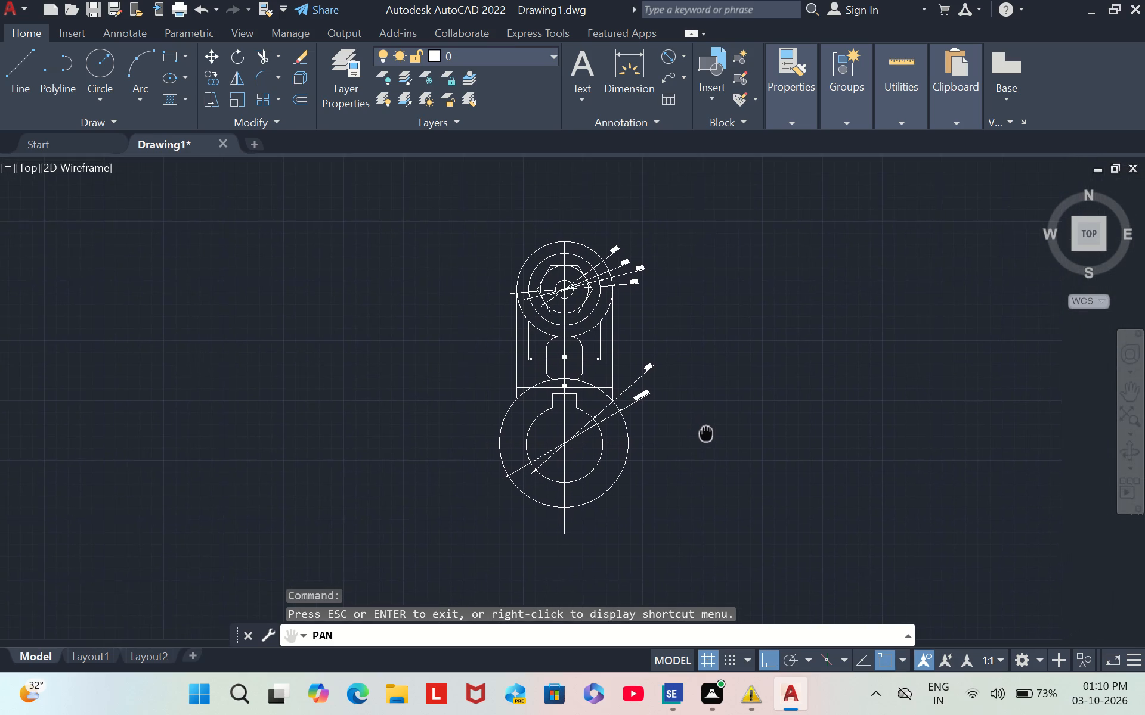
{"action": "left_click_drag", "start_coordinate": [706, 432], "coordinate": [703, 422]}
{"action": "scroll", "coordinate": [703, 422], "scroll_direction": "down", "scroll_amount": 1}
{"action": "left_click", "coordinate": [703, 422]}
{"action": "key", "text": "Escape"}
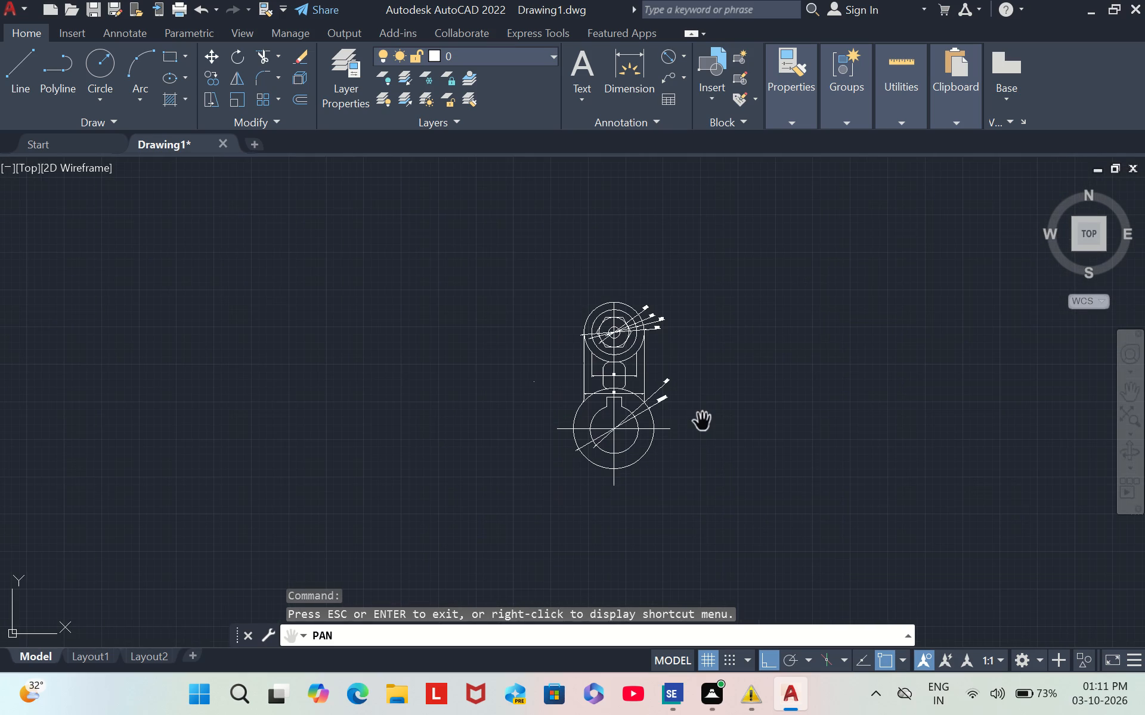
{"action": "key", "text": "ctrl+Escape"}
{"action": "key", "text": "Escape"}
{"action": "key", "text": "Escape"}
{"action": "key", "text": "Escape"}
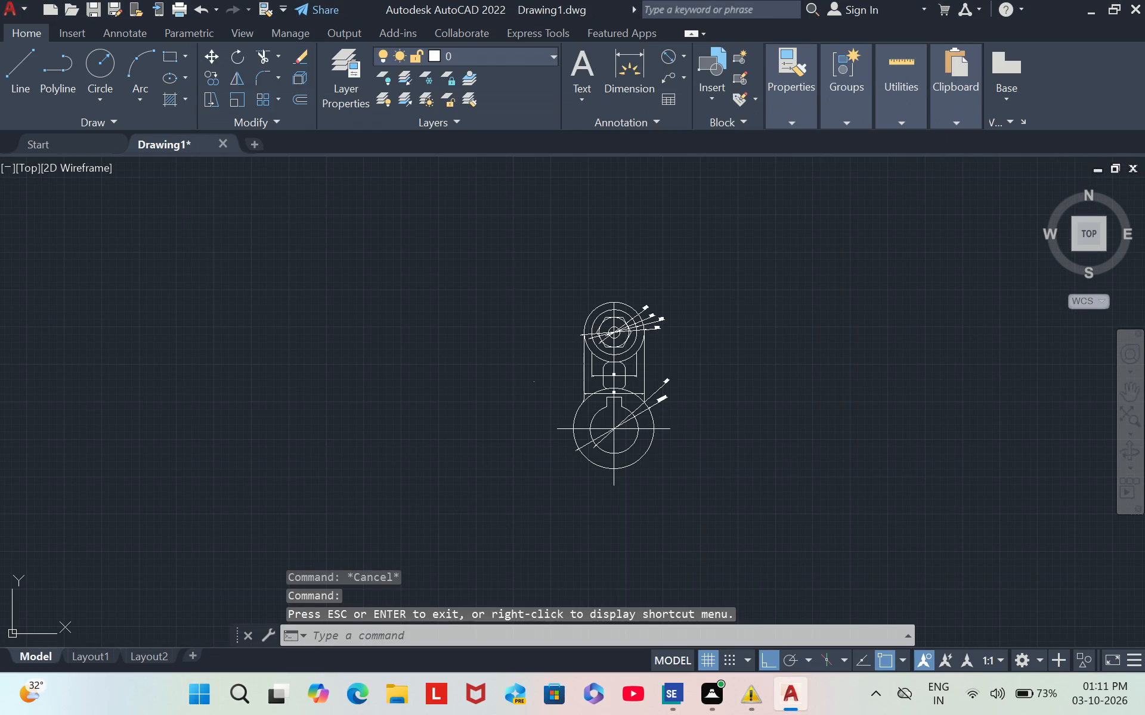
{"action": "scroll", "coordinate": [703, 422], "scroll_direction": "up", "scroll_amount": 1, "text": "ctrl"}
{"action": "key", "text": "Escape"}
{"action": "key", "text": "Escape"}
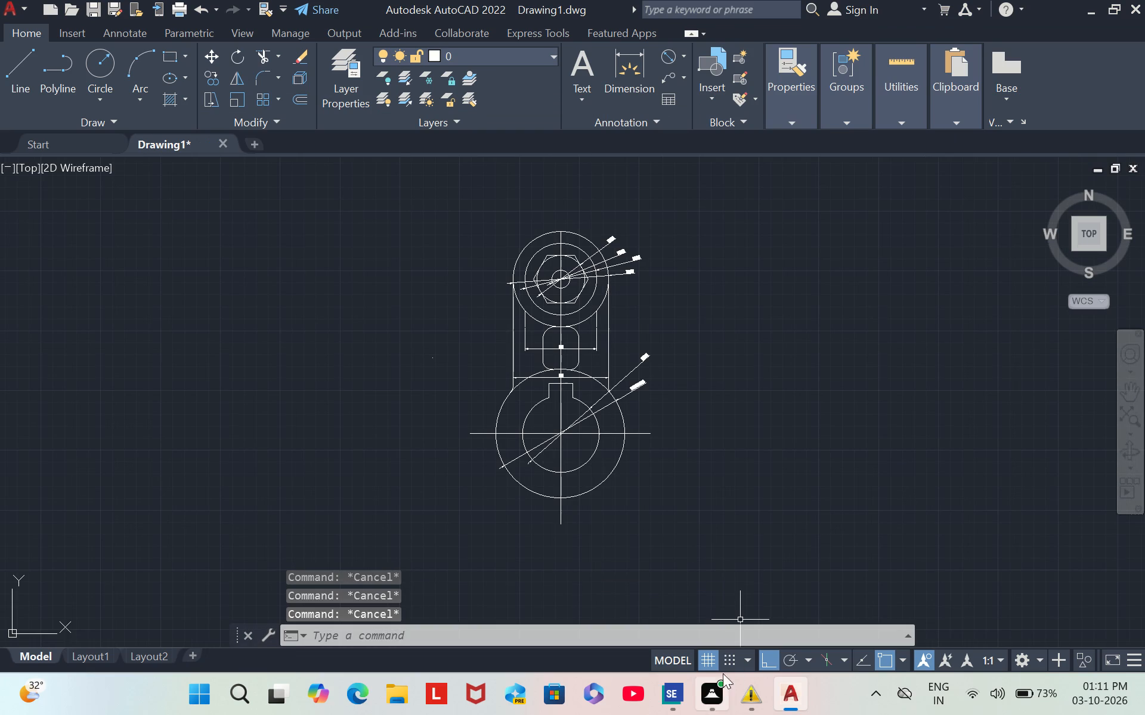
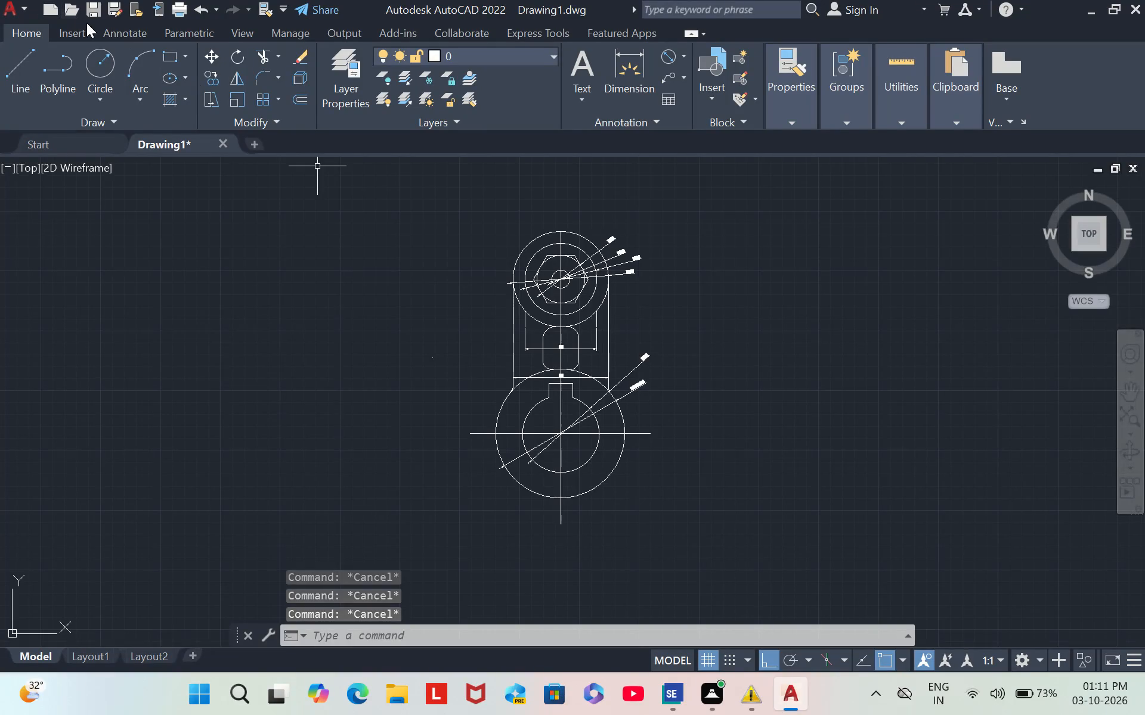
Save the drawing under the new file name 21 in the Documents folder.
{"action": "left_click", "coordinate": [119, 13]}
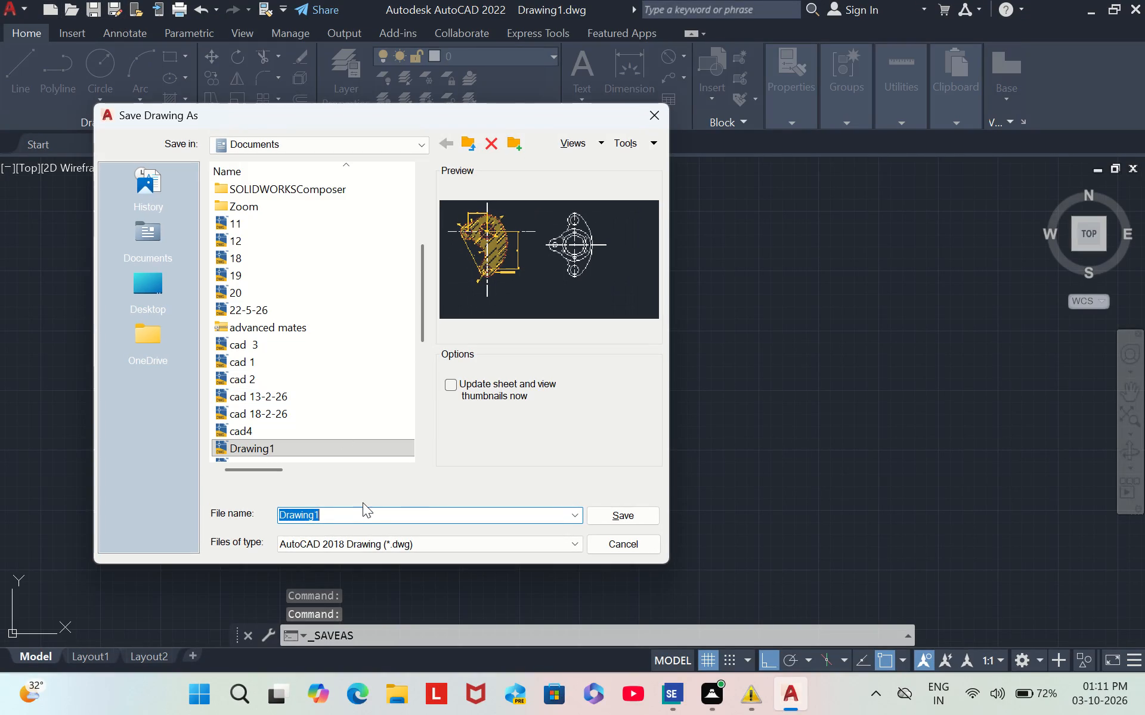
{"action": "left_click", "coordinate": [358, 505]}
{"action": "key", "text": "BackSpace"}
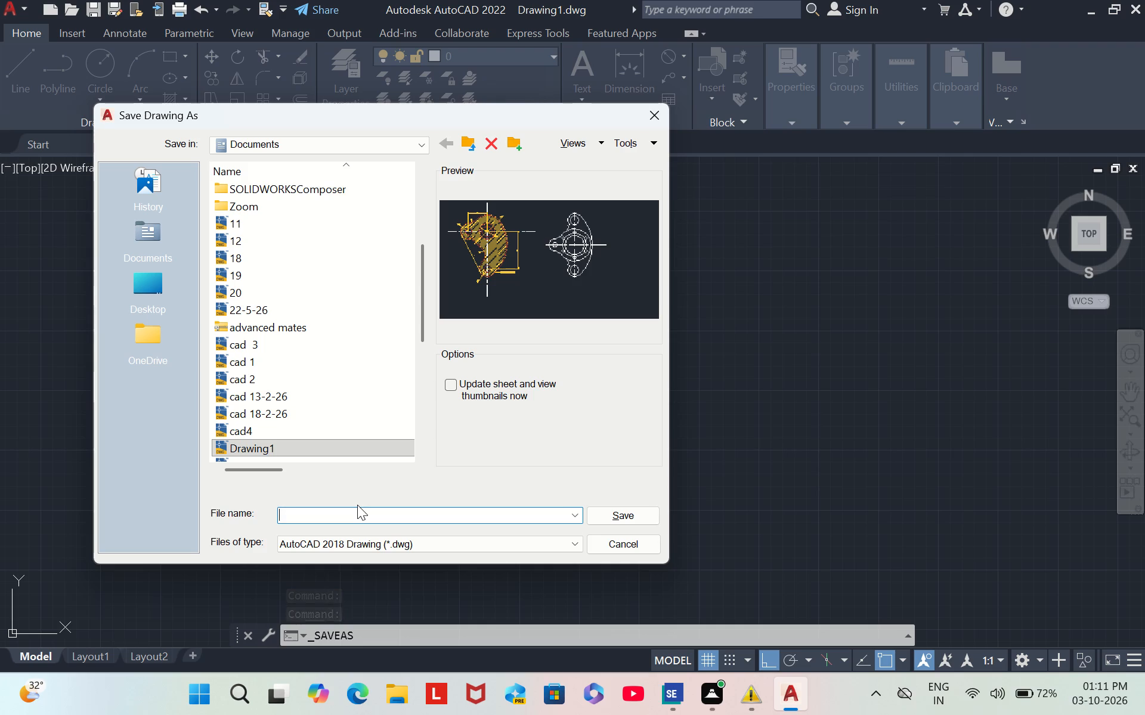
{"action": "type", "text": "21"}
{"action": "left_click", "coordinate": [609, 518]}
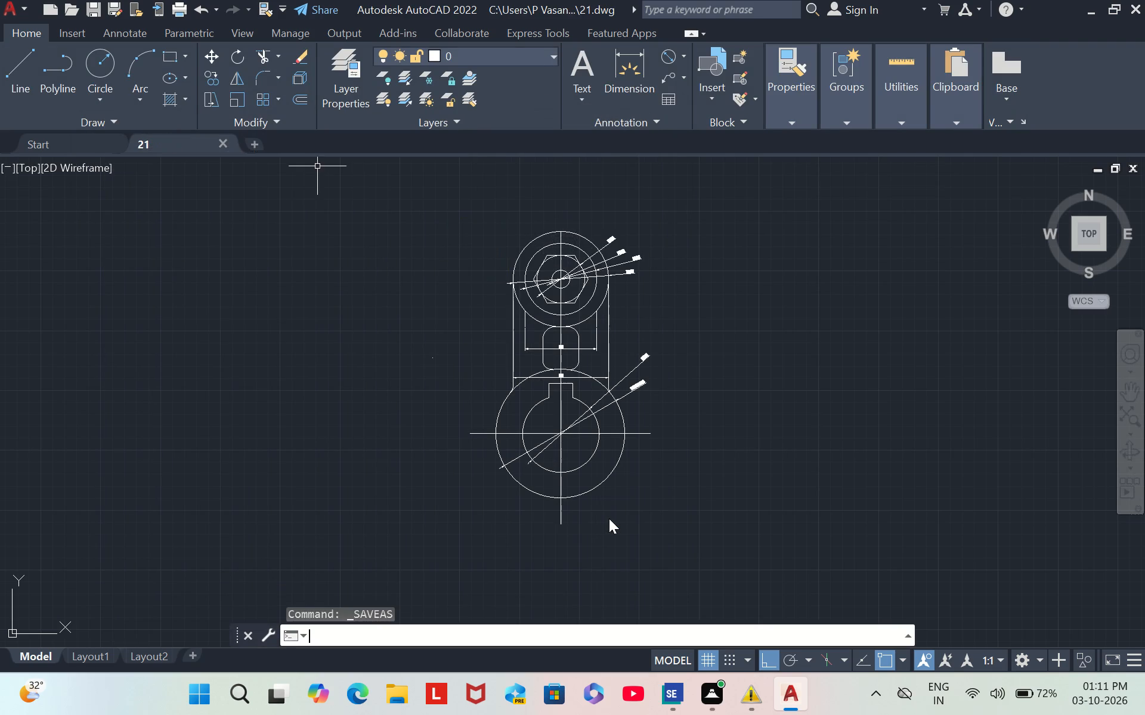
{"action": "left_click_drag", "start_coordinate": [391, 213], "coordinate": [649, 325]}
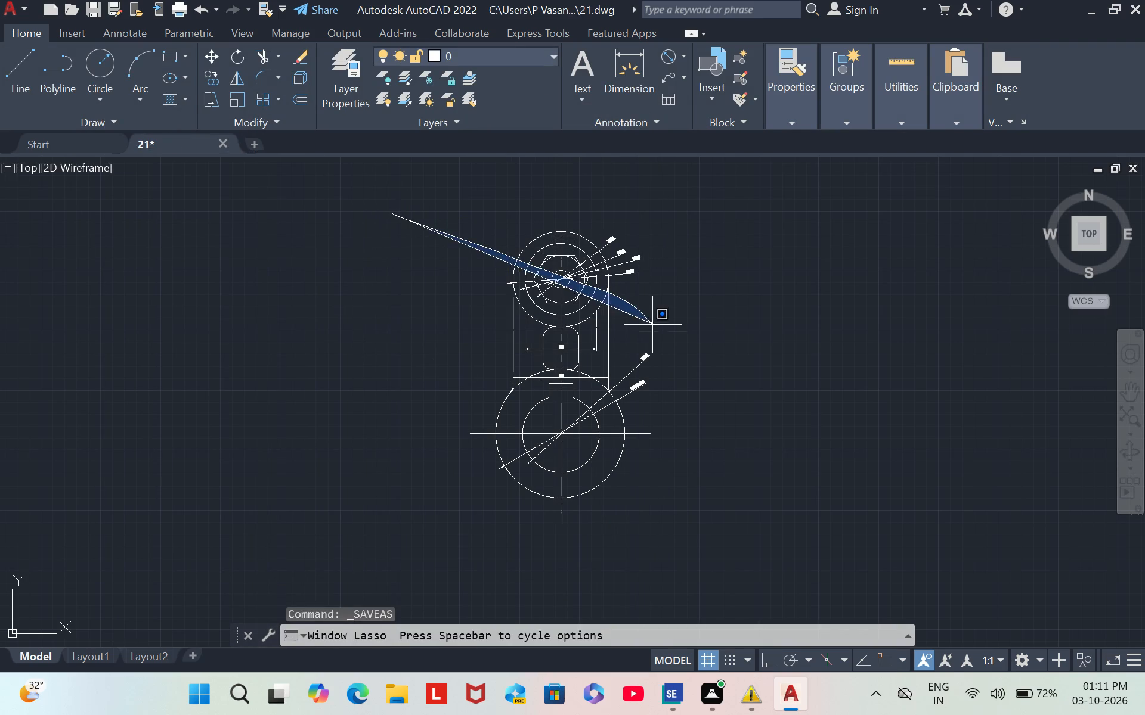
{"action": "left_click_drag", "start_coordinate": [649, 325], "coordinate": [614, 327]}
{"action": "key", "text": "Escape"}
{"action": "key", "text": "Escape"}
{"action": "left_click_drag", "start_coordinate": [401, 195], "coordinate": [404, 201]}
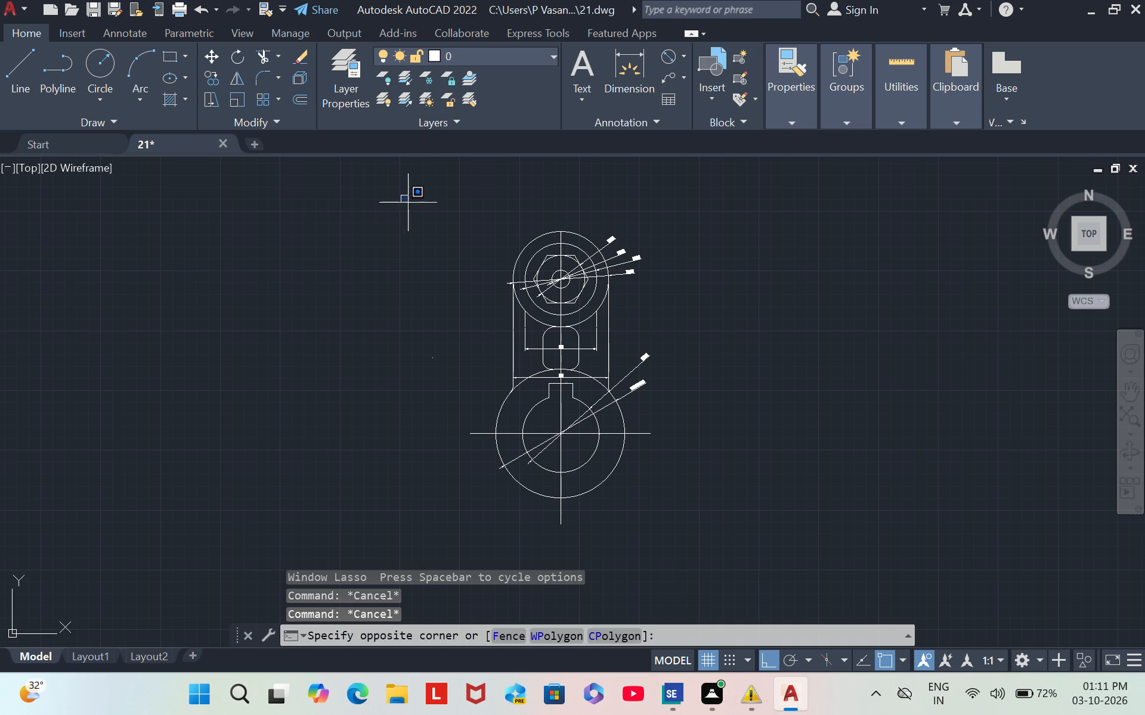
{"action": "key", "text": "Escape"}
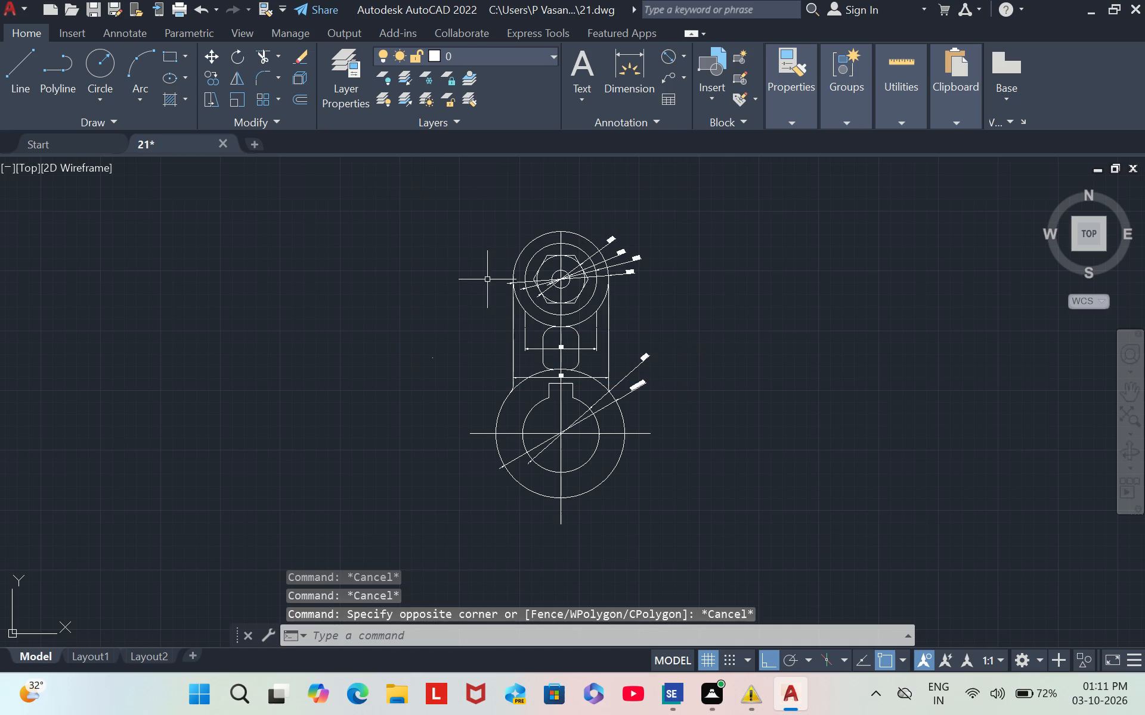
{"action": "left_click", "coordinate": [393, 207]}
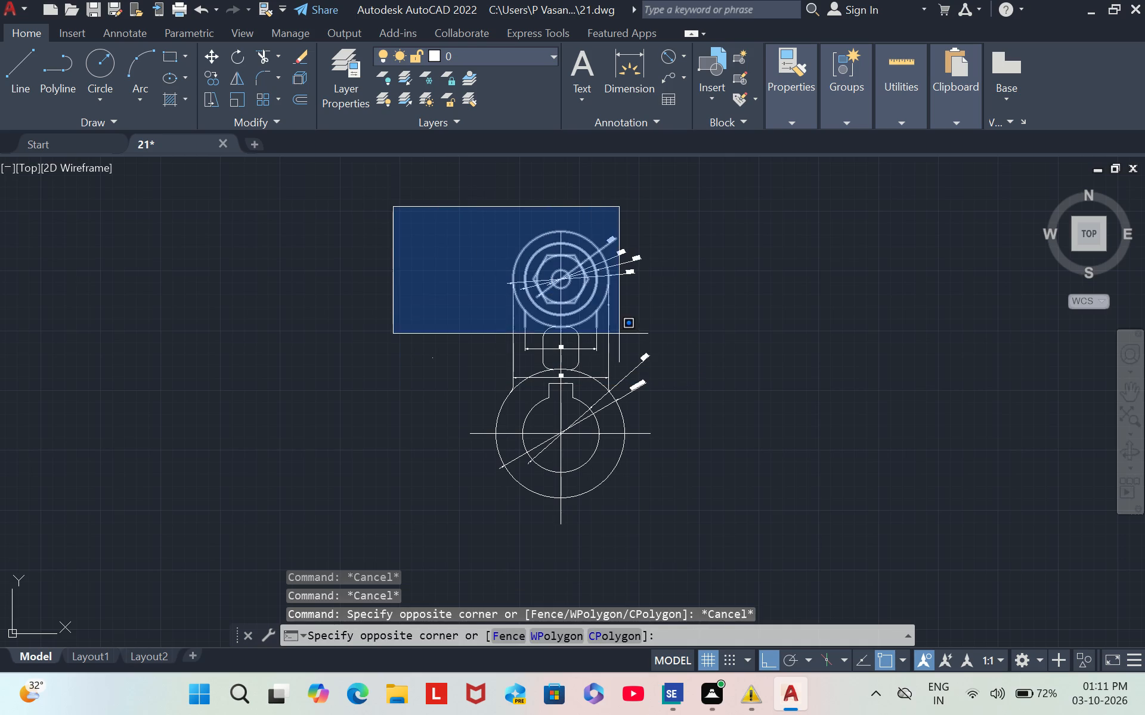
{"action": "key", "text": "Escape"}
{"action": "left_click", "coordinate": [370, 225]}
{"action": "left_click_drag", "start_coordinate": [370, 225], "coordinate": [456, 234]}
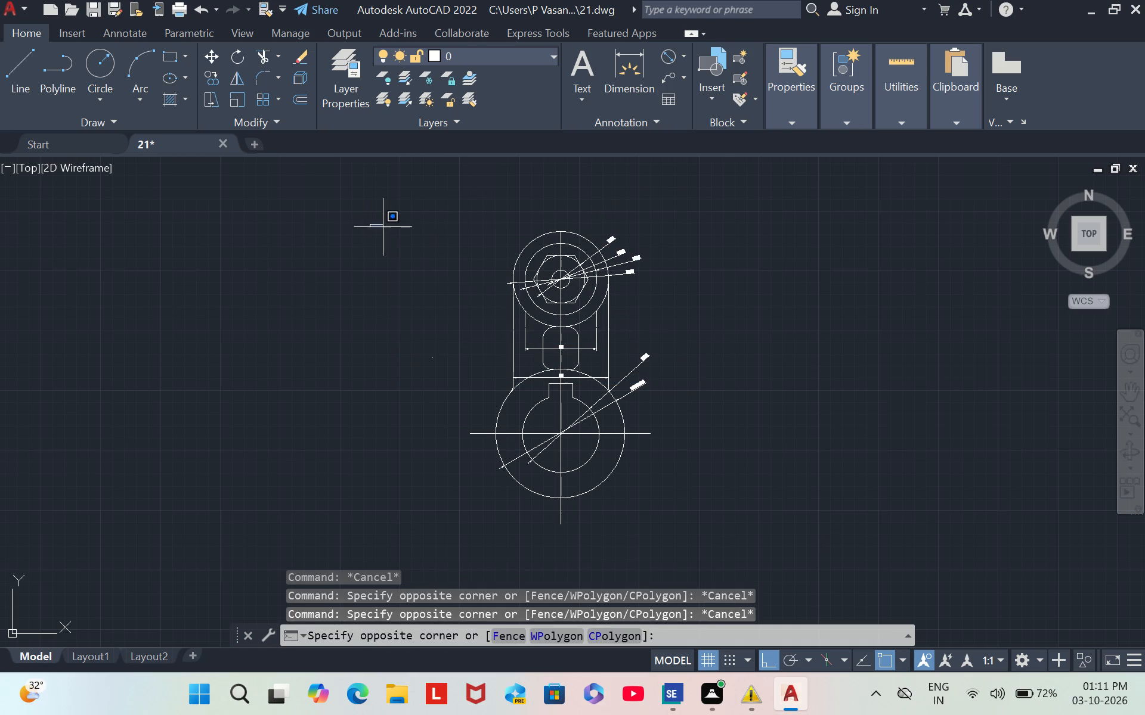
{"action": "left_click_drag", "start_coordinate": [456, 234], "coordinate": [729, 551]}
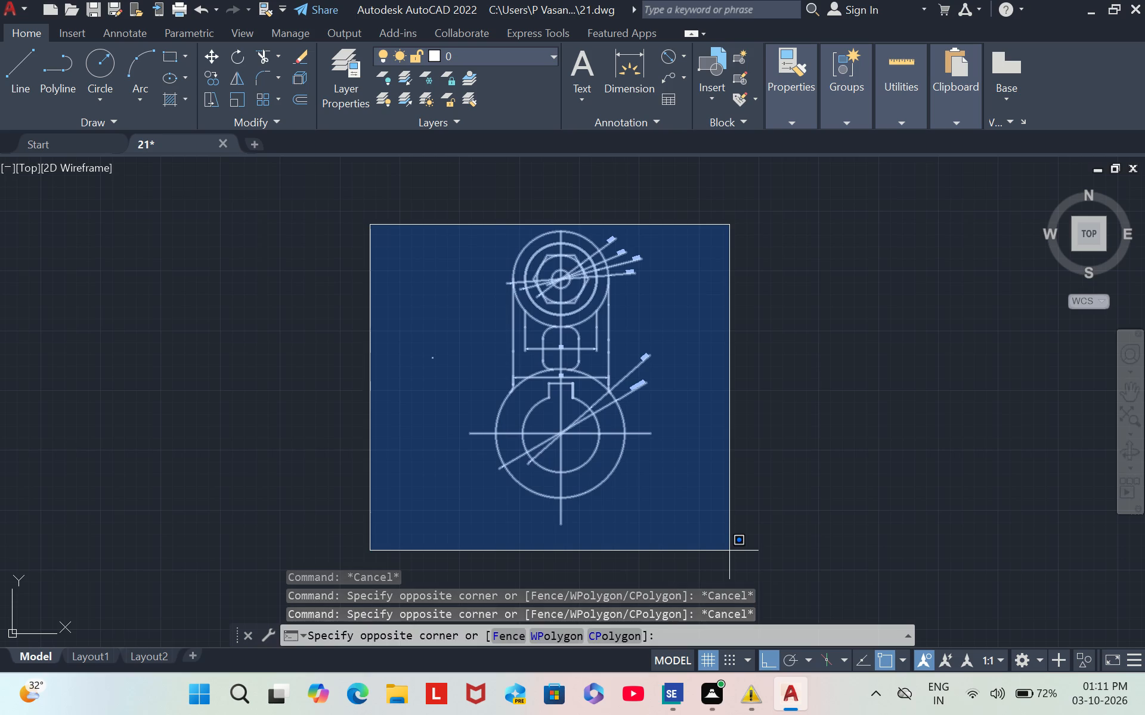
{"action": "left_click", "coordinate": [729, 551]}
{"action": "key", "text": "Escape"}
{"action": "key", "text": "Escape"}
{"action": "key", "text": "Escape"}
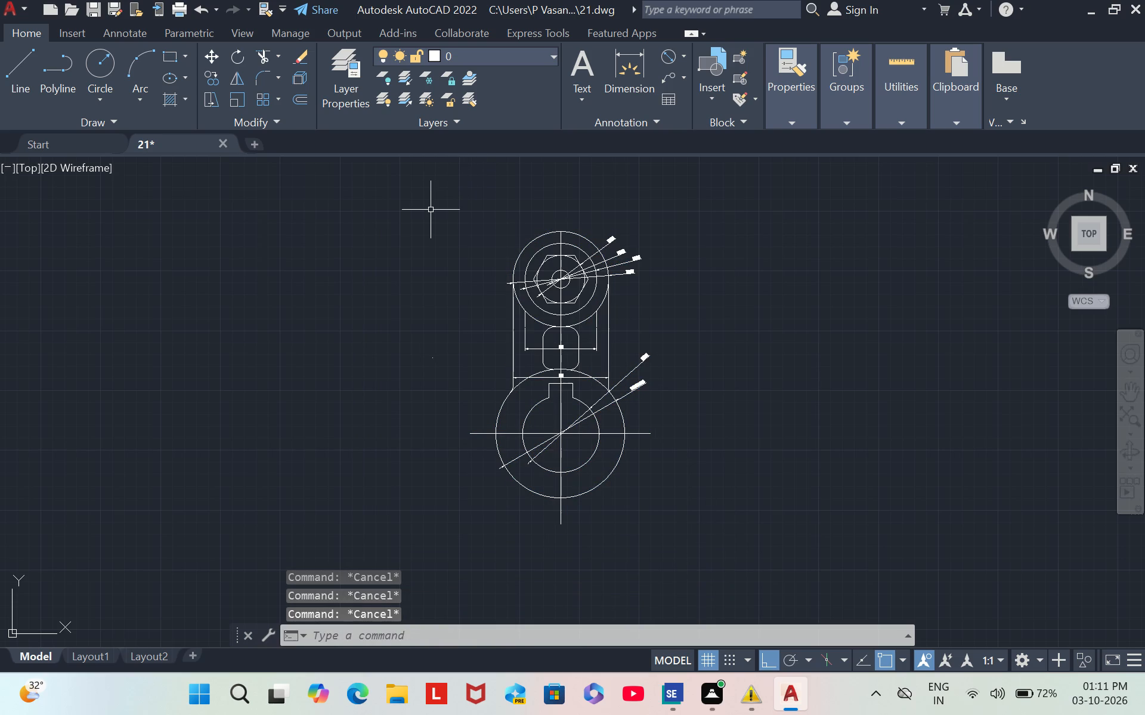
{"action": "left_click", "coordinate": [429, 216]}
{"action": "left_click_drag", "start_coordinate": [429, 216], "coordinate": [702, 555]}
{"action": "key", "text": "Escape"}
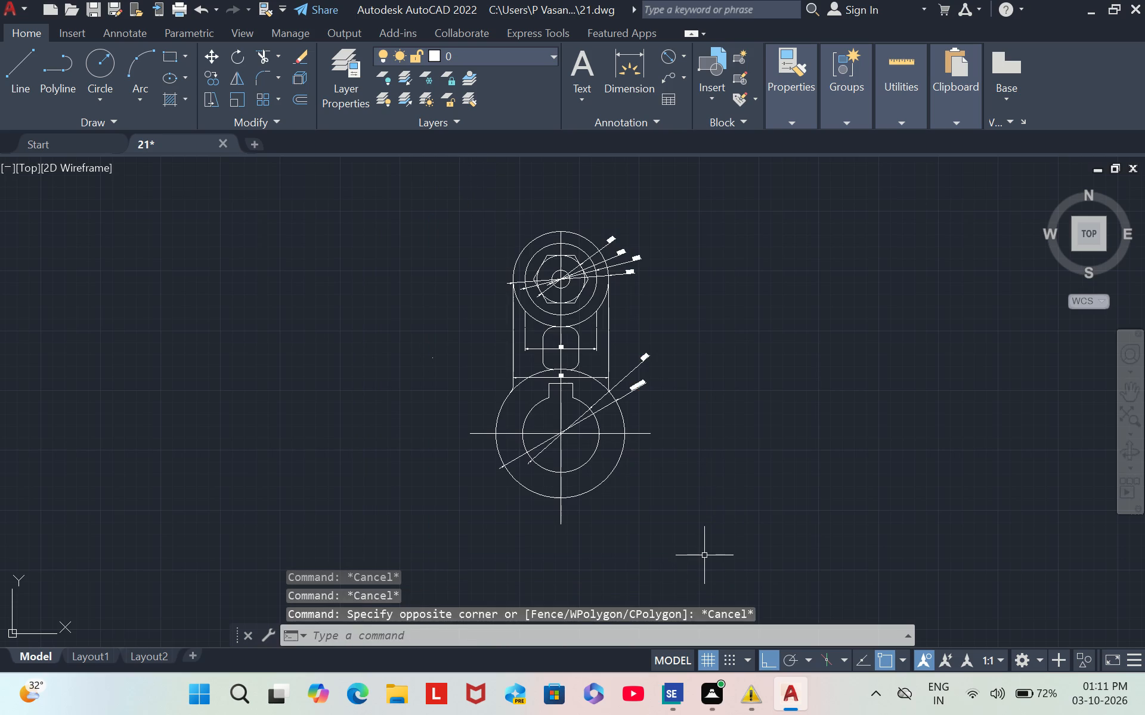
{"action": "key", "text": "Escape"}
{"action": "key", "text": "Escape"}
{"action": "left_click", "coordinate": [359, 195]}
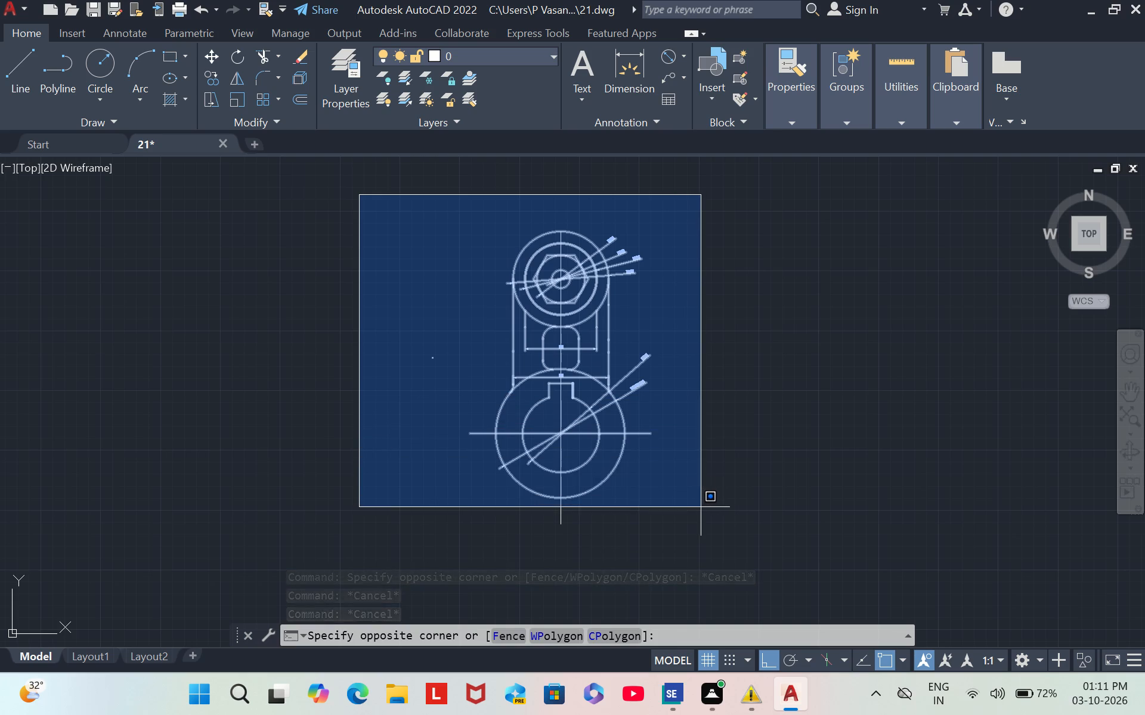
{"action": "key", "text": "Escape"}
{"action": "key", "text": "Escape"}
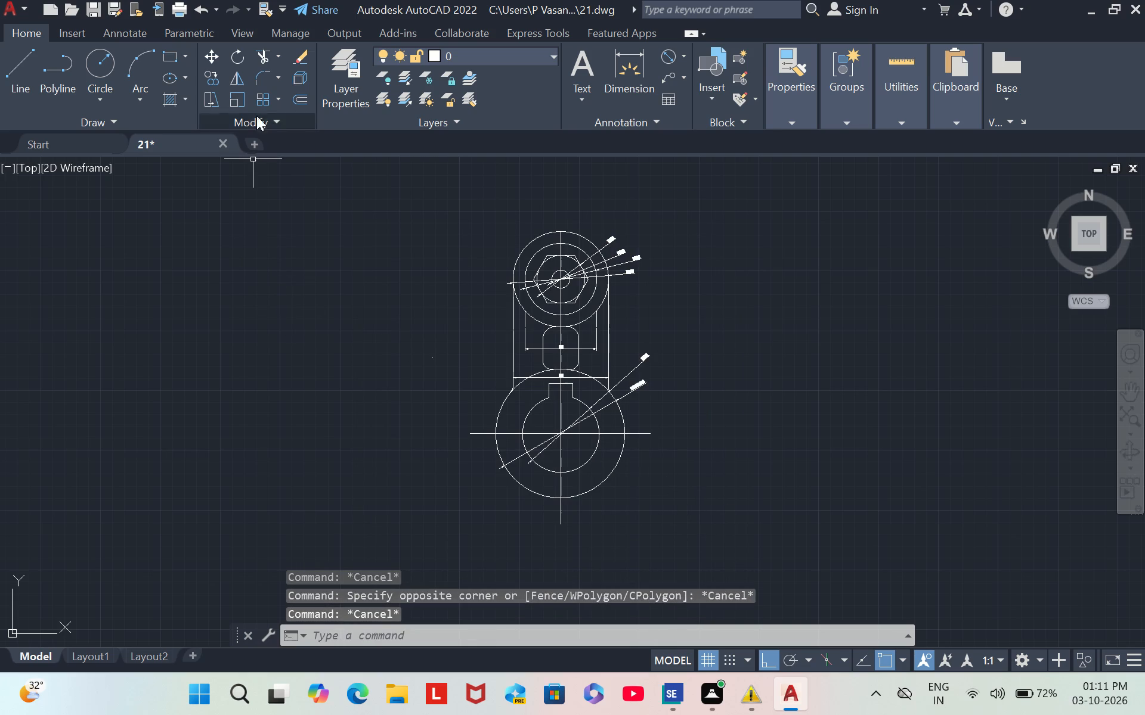
Set up a plot with the DWG To PDF.pc3 plotter and a Window plot area enclosing the whole link drawing.
{"action": "left_click", "coordinate": [189, 20]}
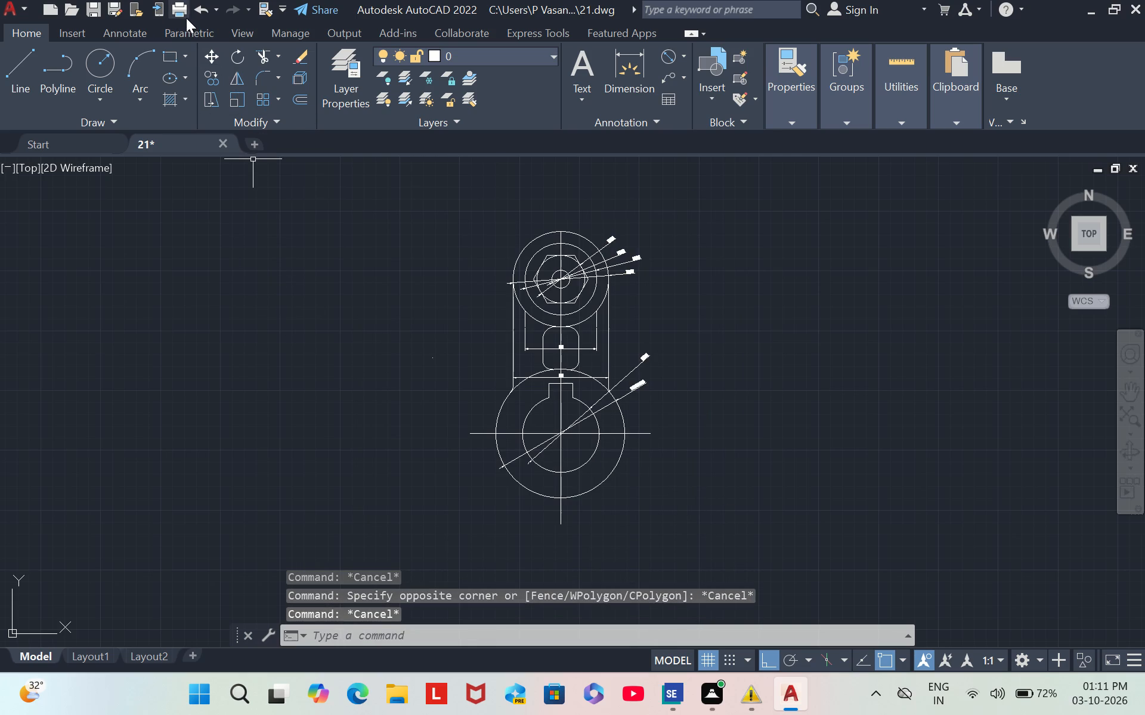
{"action": "left_click", "coordinate": [182, 13]}
{"action": "left_click", "coordinate": [182, 13]}
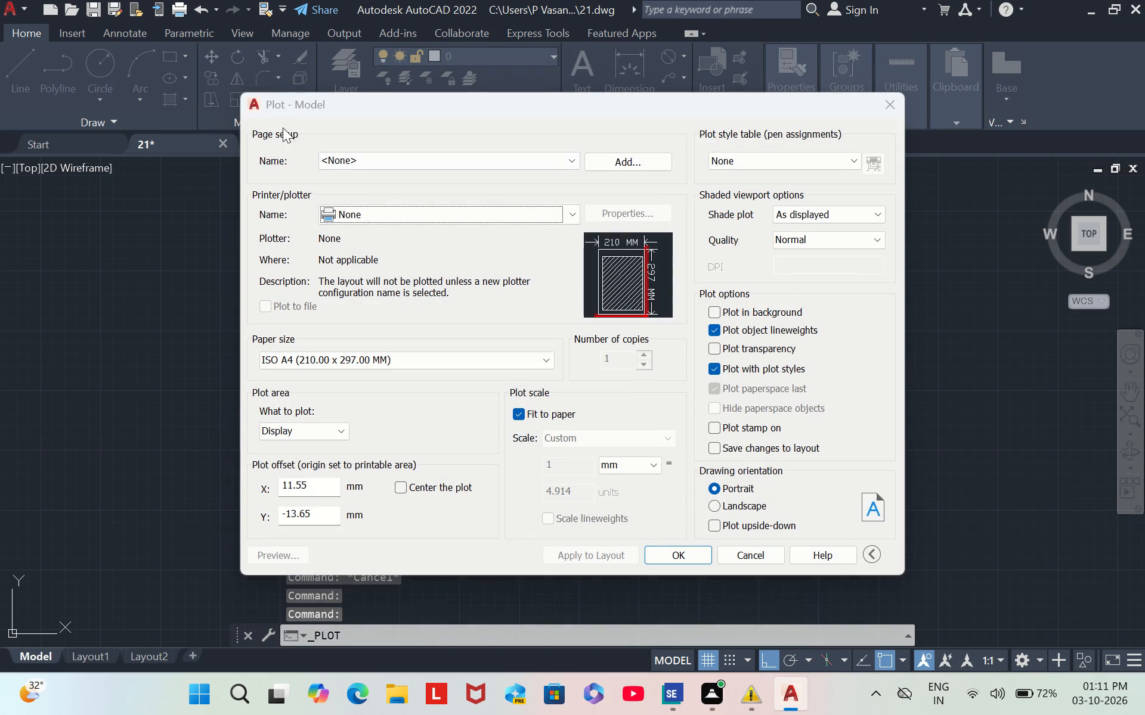
{"action": "left_click", "coordinate": [371, 218]}
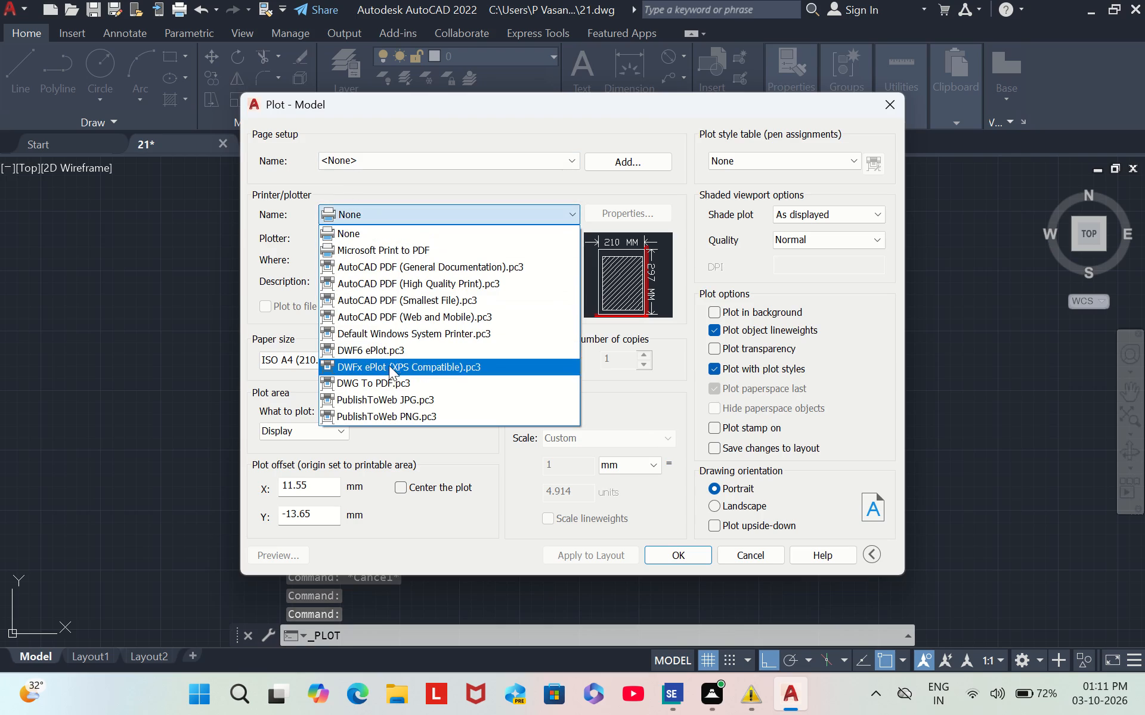
{"action": "left_click", "coordinate": [391, 382]}
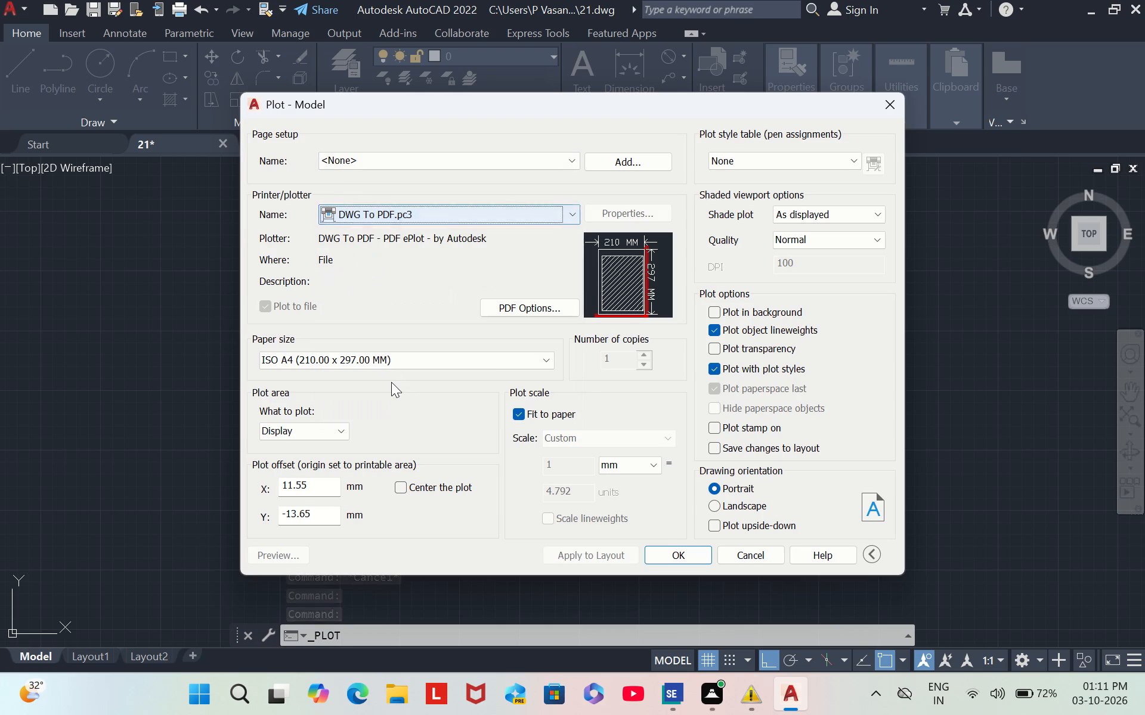
{"action": "left_click", "coordinate": [315, 437]}
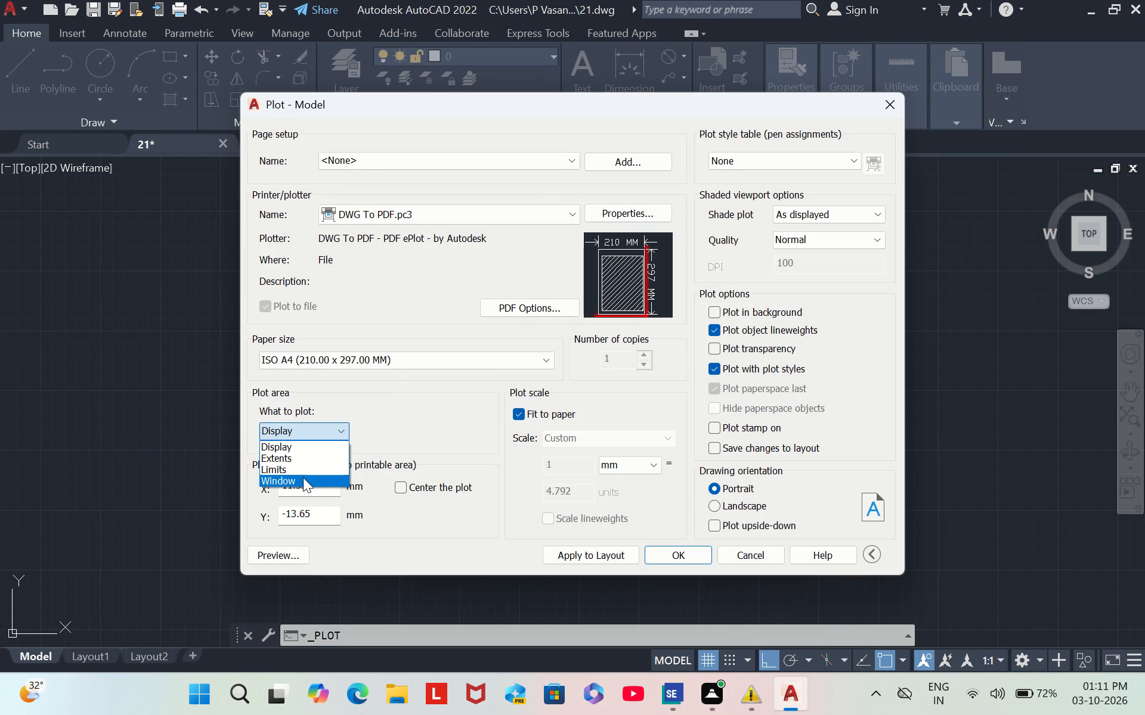
{"action": "left_click", "coordinate": [303, 477]}
{"action": "left_click_drag", "start_coordinate": [385, 210], "coordinate": [731, 524]}
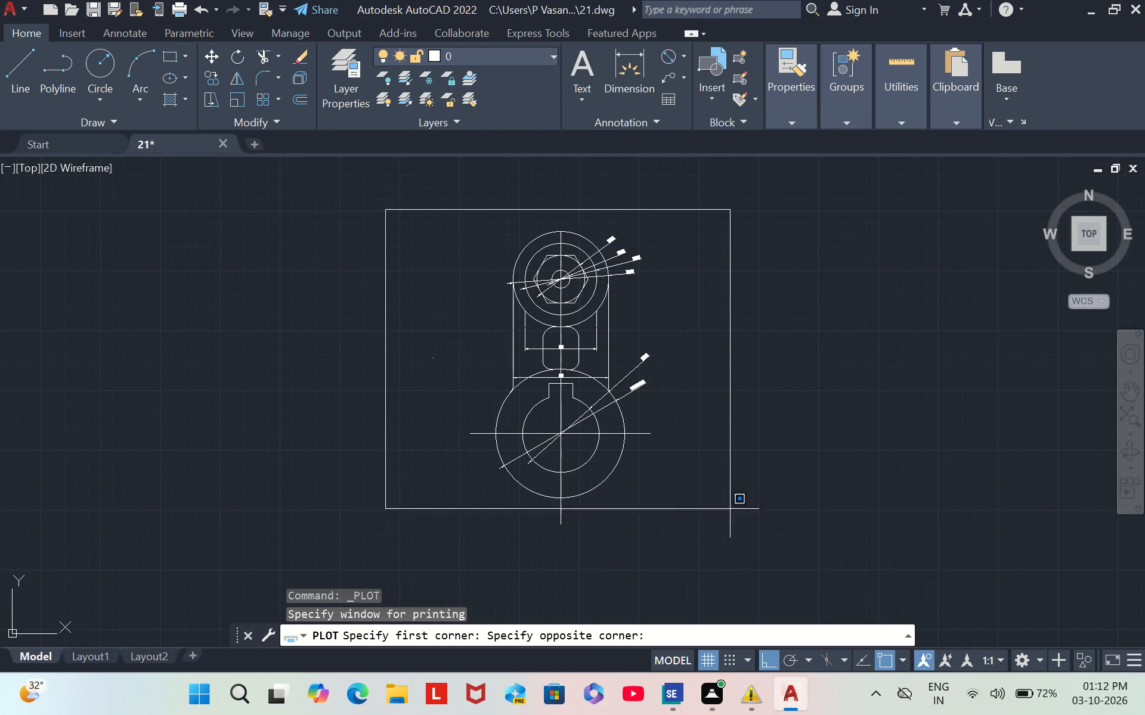
{"action": "left_click_drag", "start_coordinate": [731, 524], "coordinate": [726, 550]}
{"action": "left_click", "coordinate": [726, 550]}
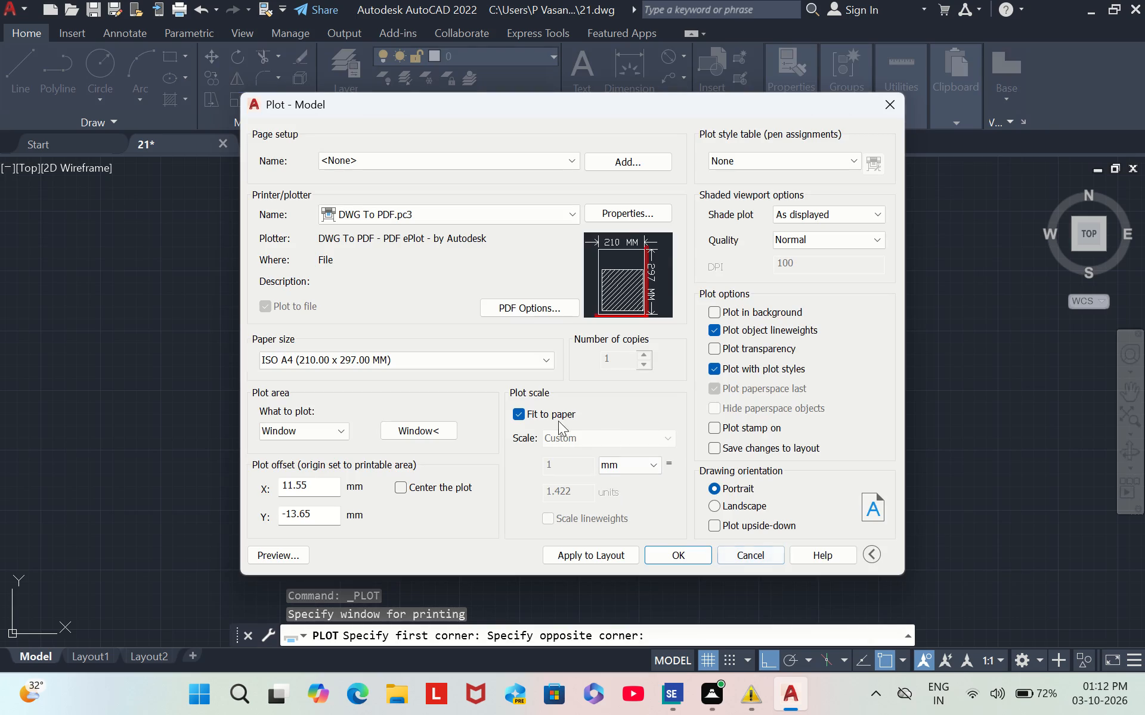
Plot the drawing in landscape orientation to 21-Model.pdf in the Documents folder and close the resulting PDF.
{"action": "left_click", "coordinate": [717, 510]}
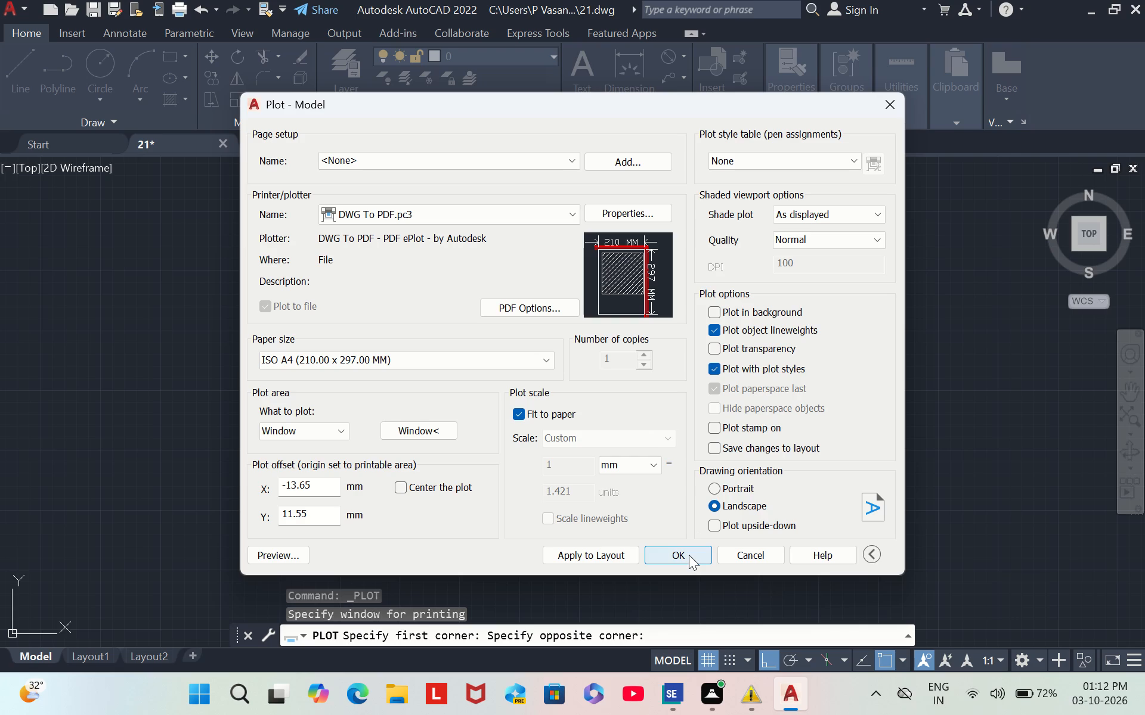
{"action": "left_click_drag", "start_coordinate": [704, 559], "coordinate": [715, 566]}
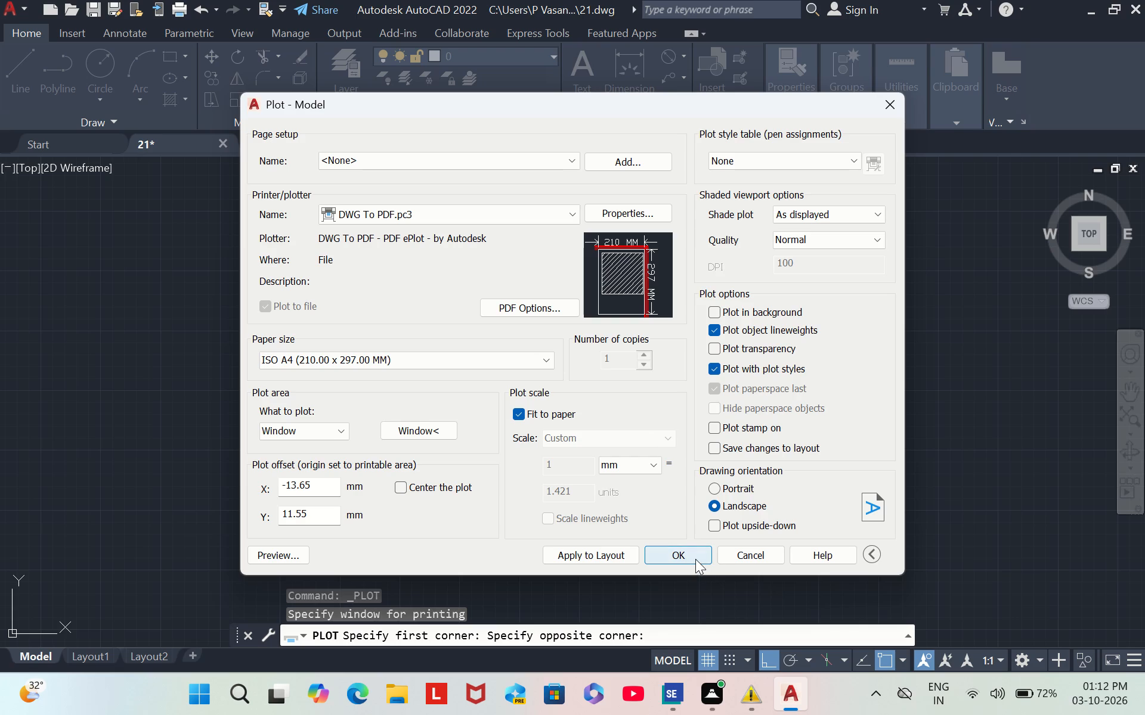
{"action": "left_click", "coordinate": [694, 559]}
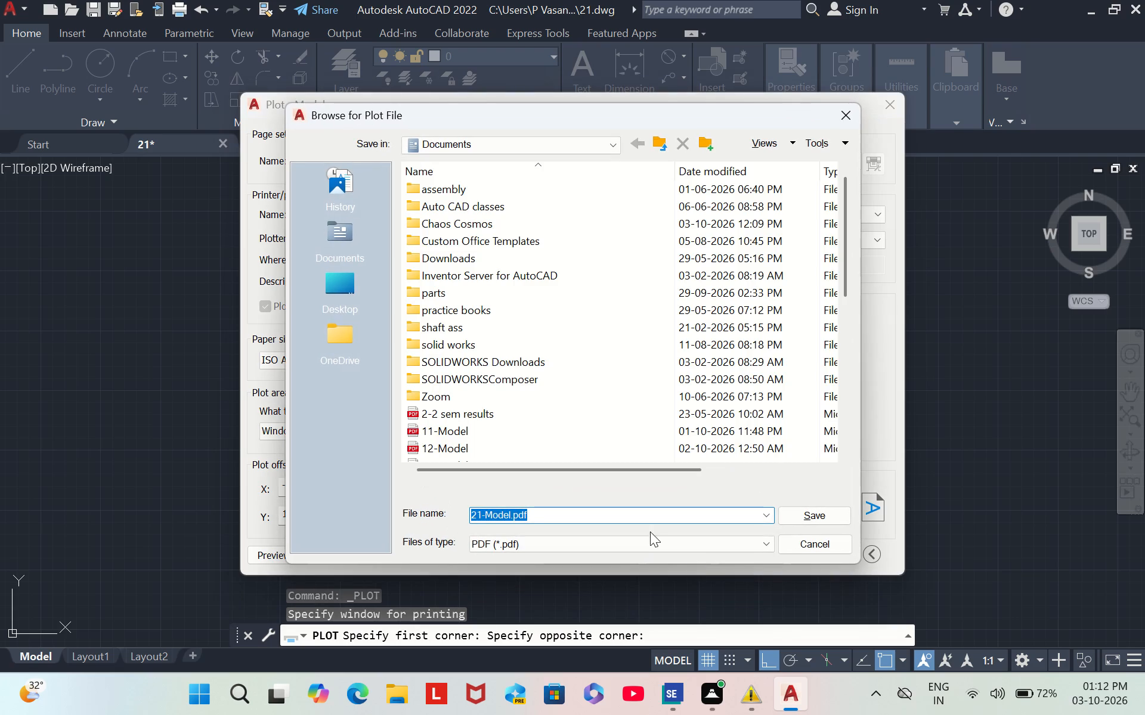
{"action": "left_click", "coordinate": [814, 515]}
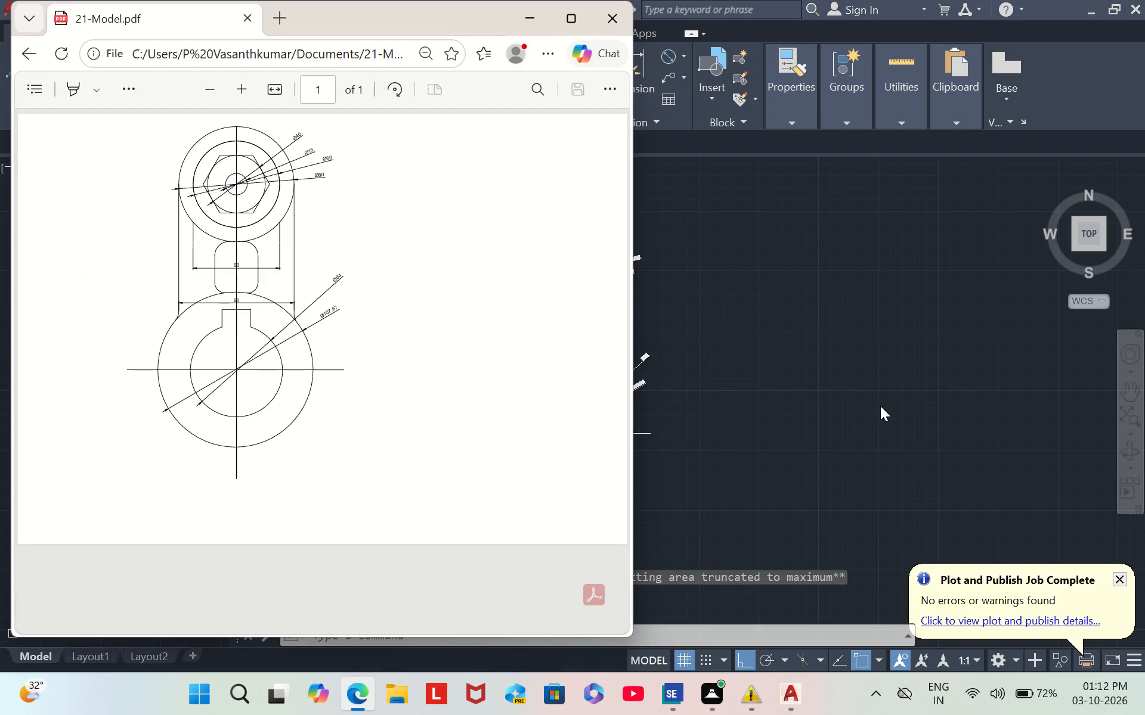
{"action": "left_click", "coordinate": [606, 9]}
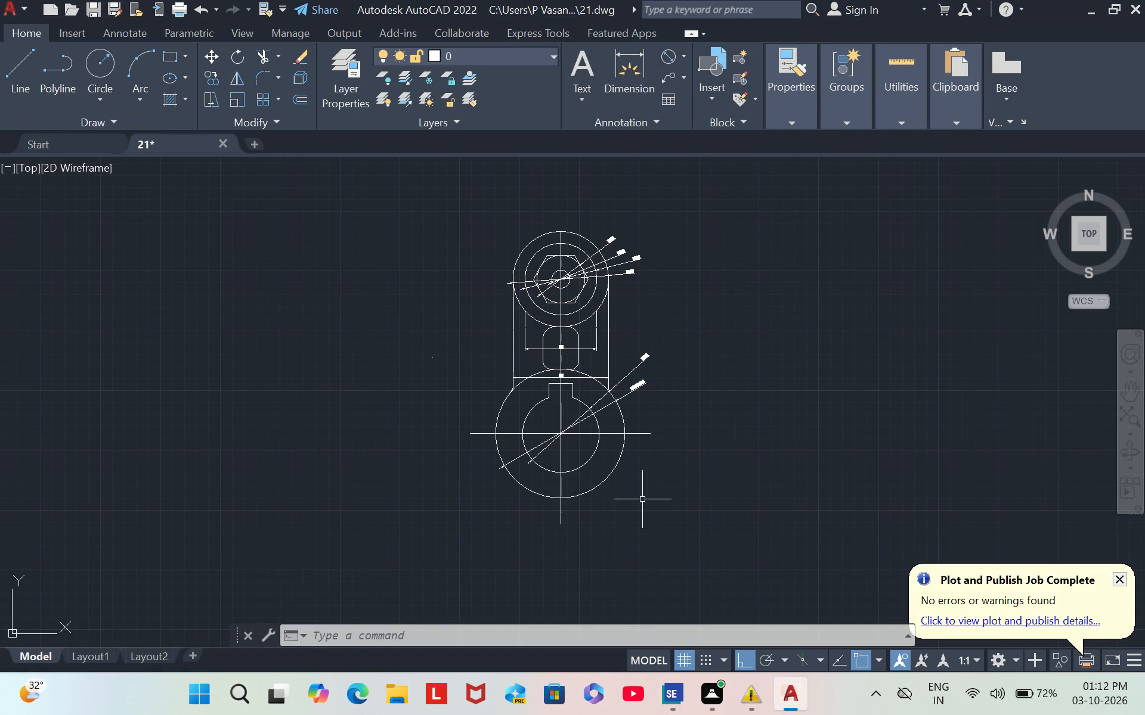
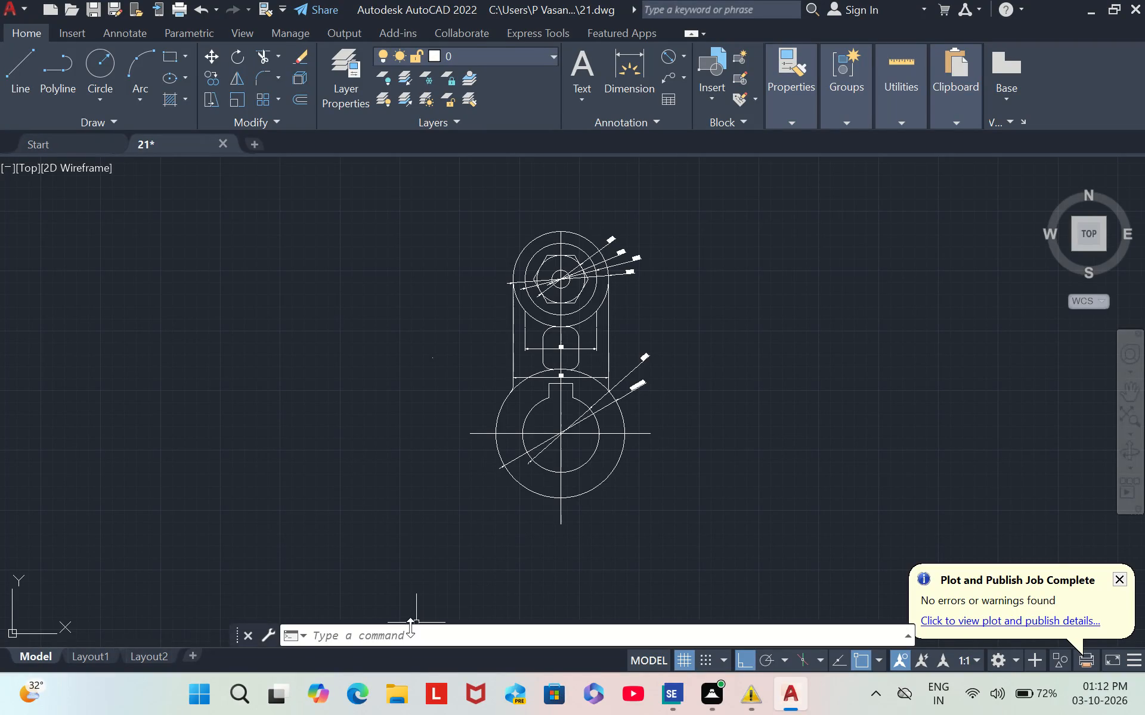
Query the LOGFILENAME system variable and read the log file path in the command history.
{"action": "left_click", "coordinate": [392, 642]}
{"action": "type", "text": "LO"}
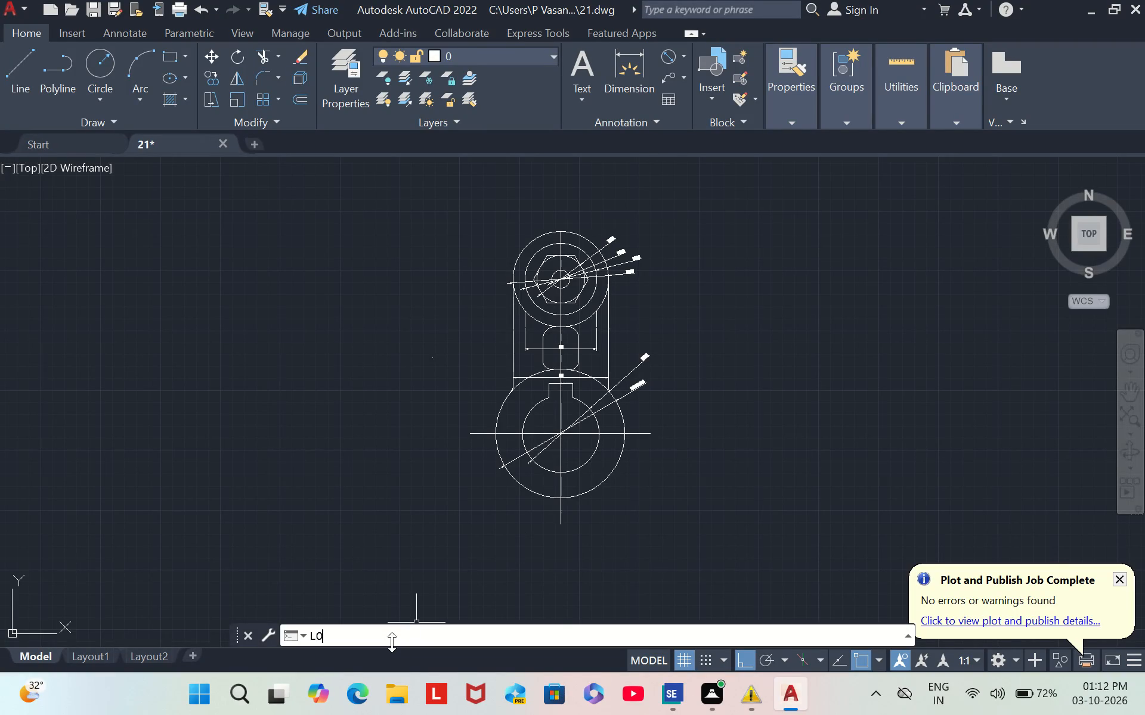
{"action": "key", "text": "g"}
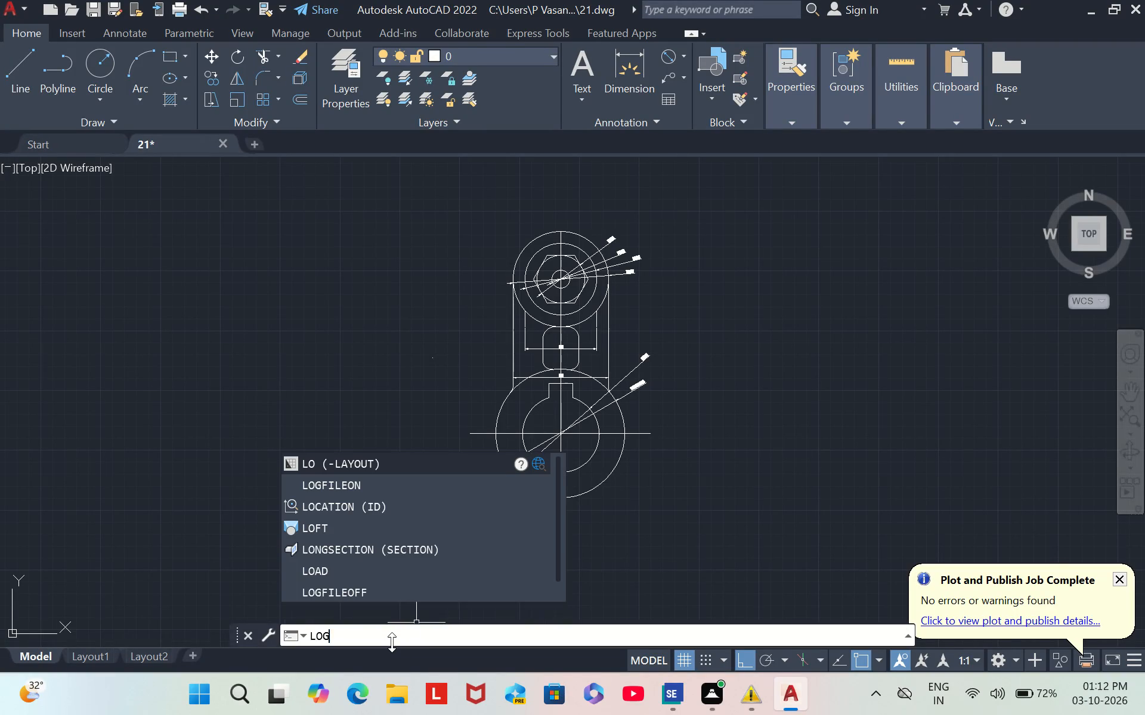
{"action": "type", "text": "FILW"}
{"action": "key", "text": "BackSpace"}
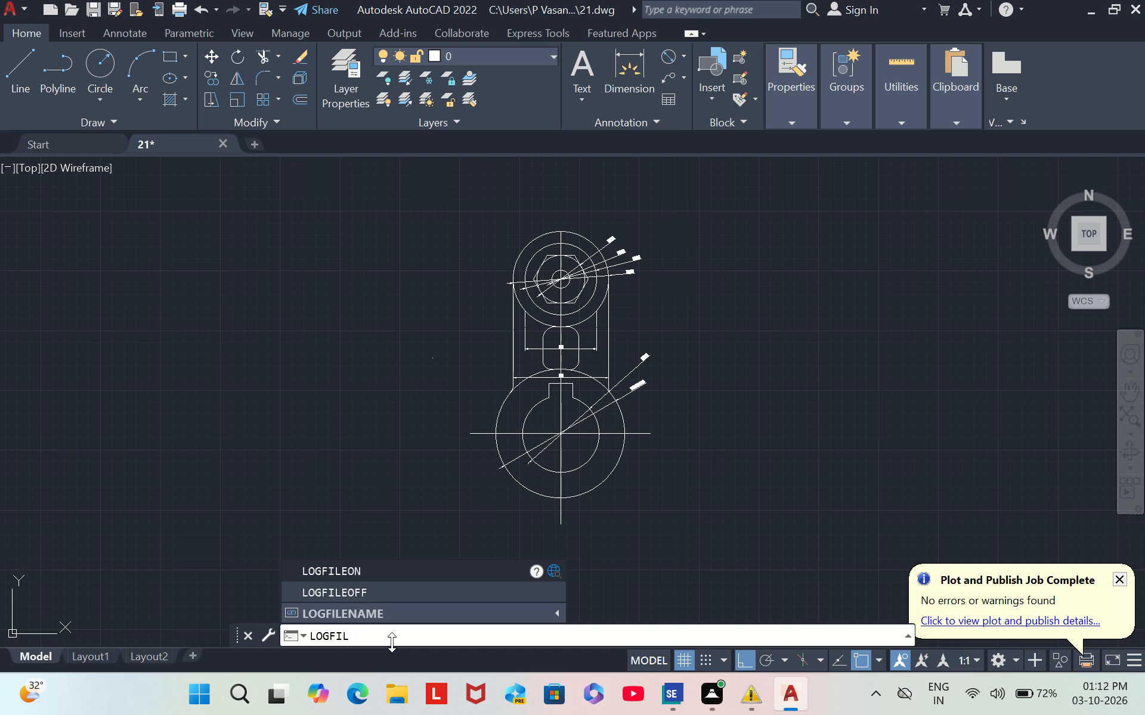
{"action": "key", "text": "e"}
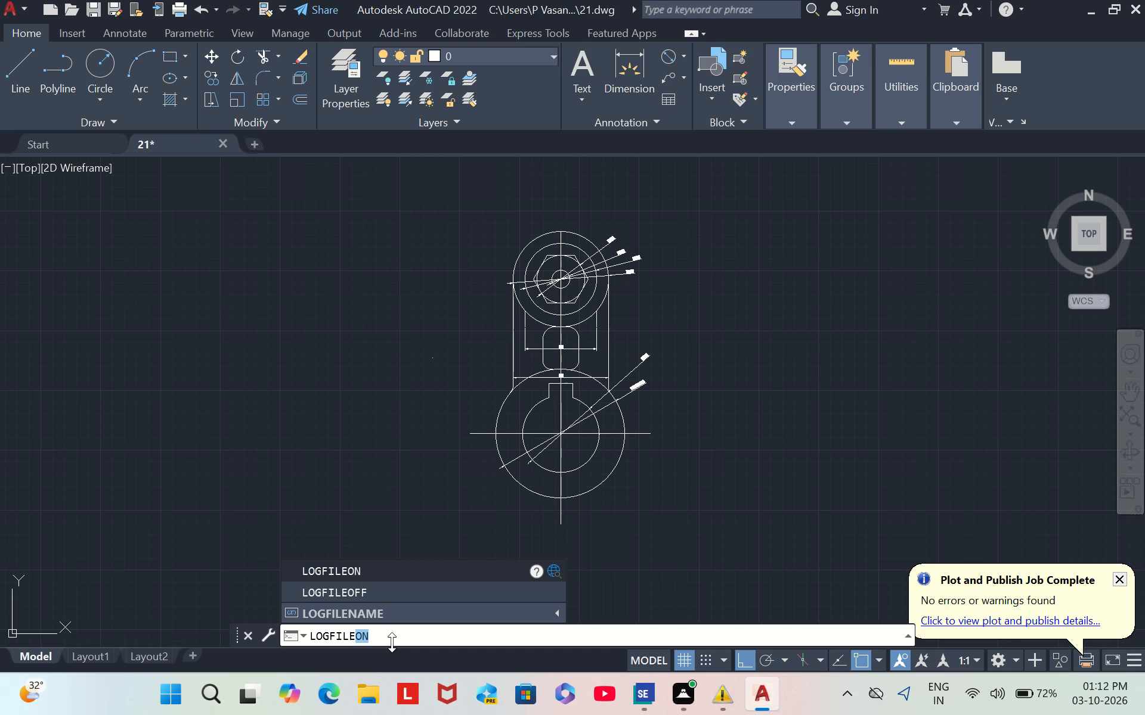
{"action": "type", "text": "NAME"}
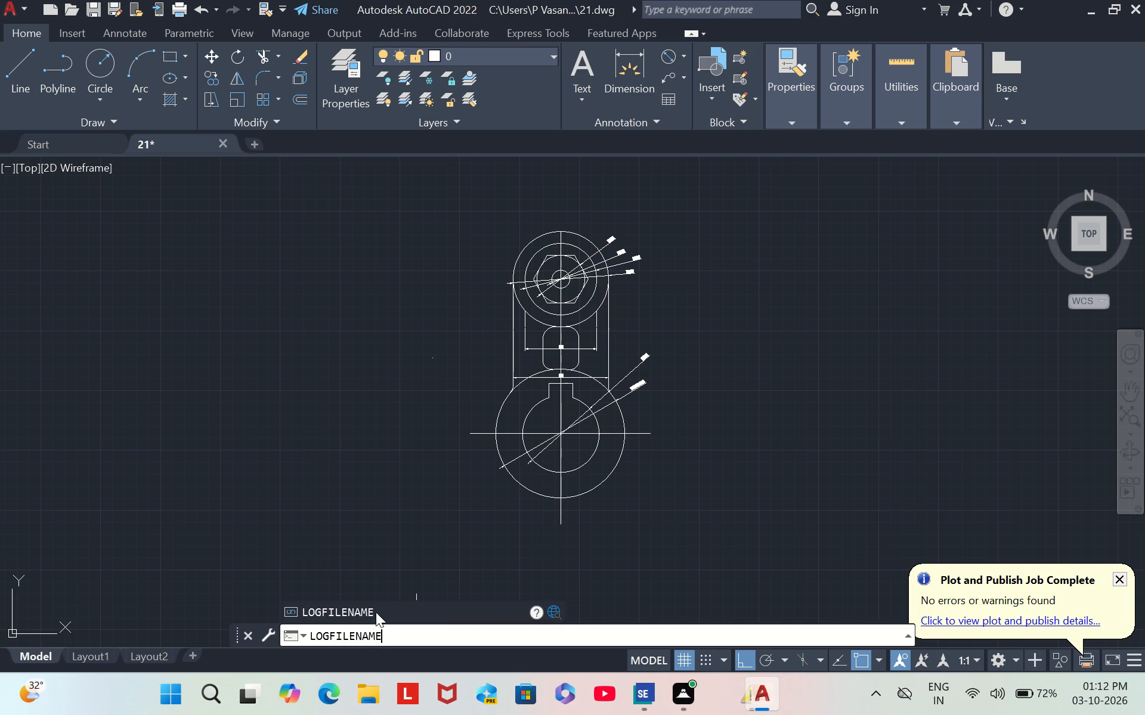
{"action": "left_click", "coordinate": [376, 612]}
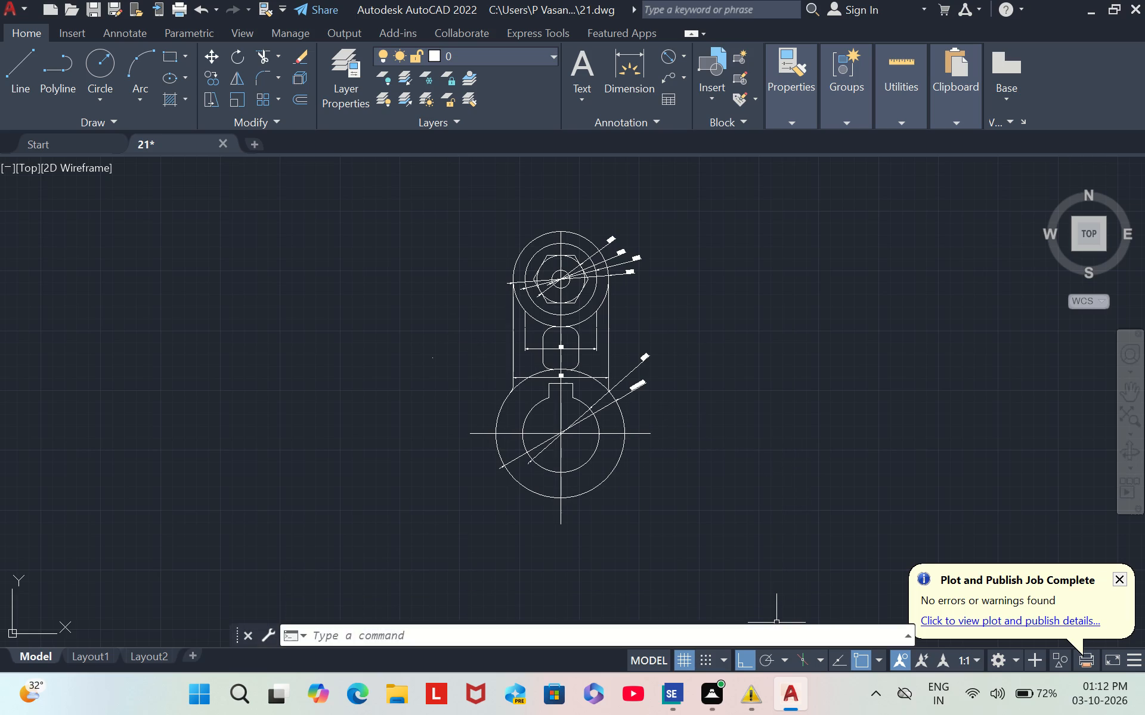
{"action": "left_click", "coordinate": [903, 632]}
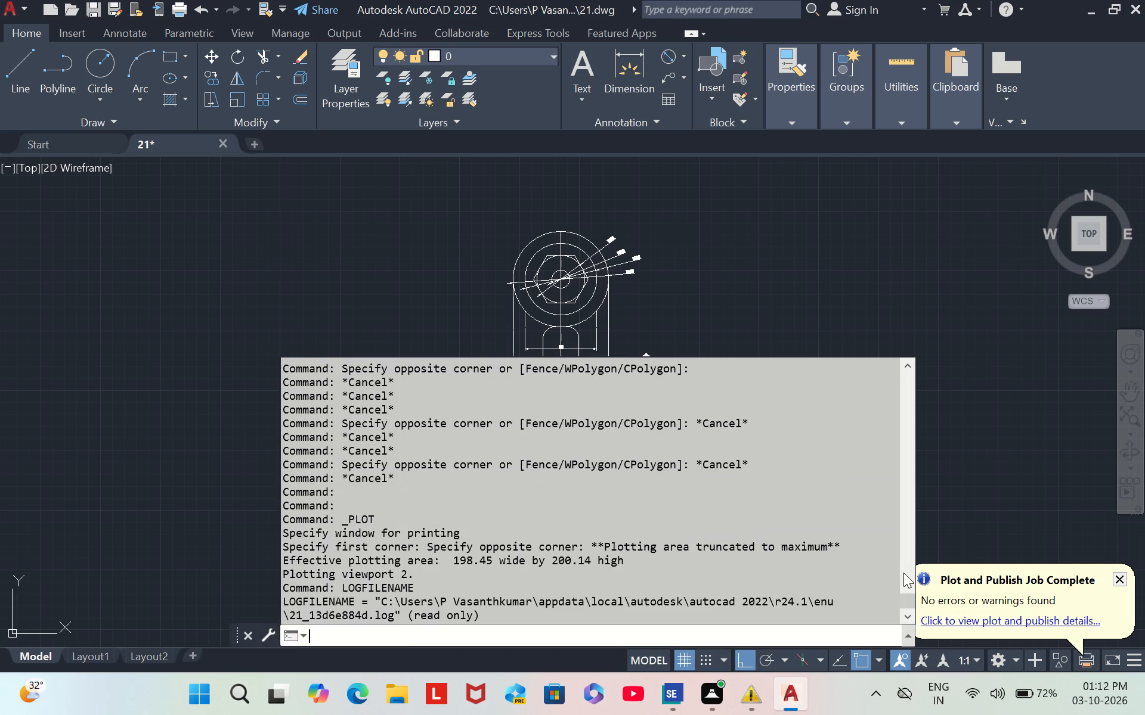
{"action": "scroll", "coordinate": [830, 583], "scroll_direction": "up", "scroll_amount": 2}
{"action": "scroll", "coordinate": [830, 583], "scroll_direction": "down", "scroll_amount": 7}
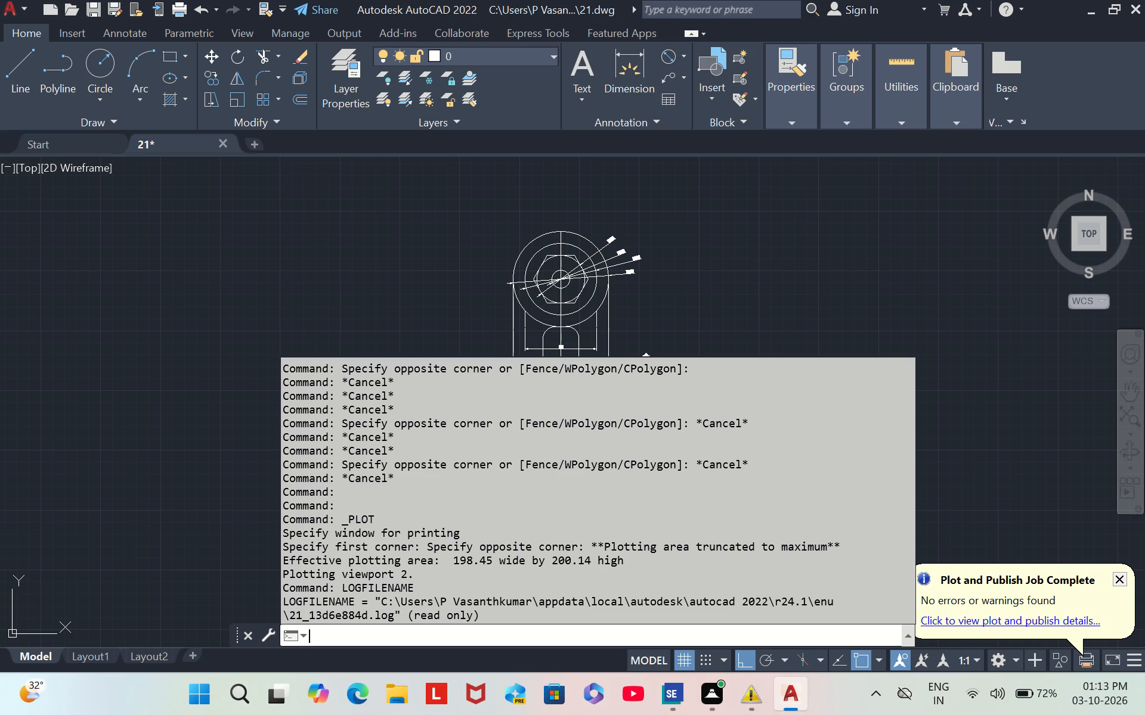
{"action": "left_click", "coordinate": [939, 313]}
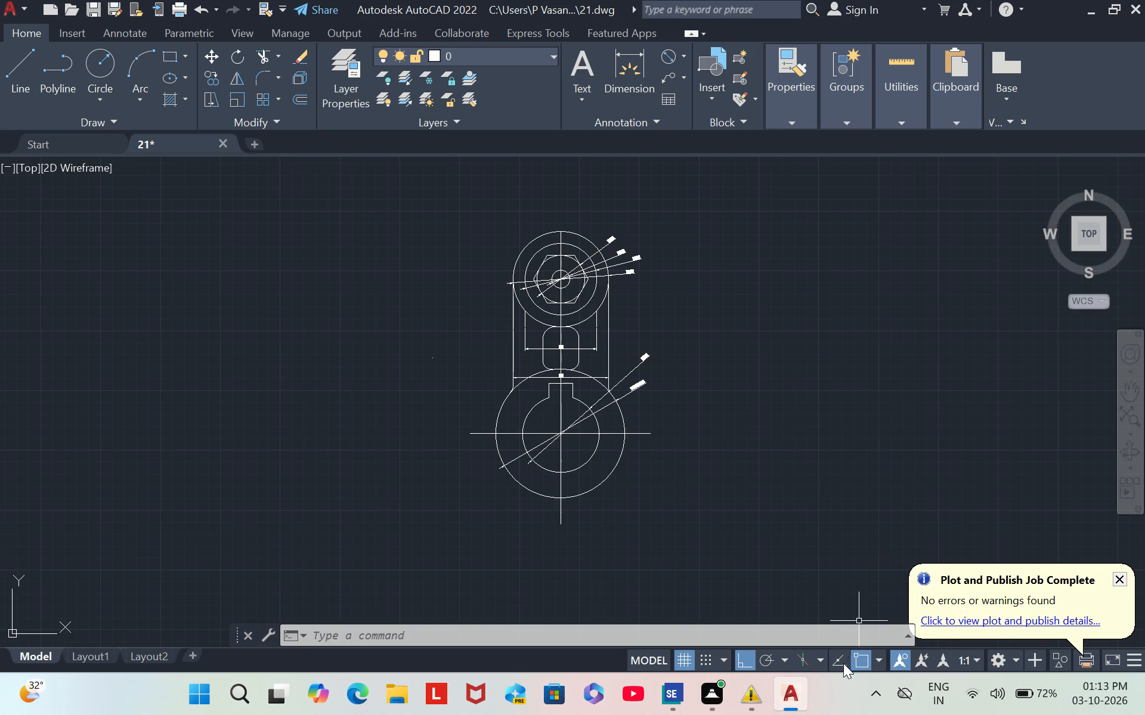
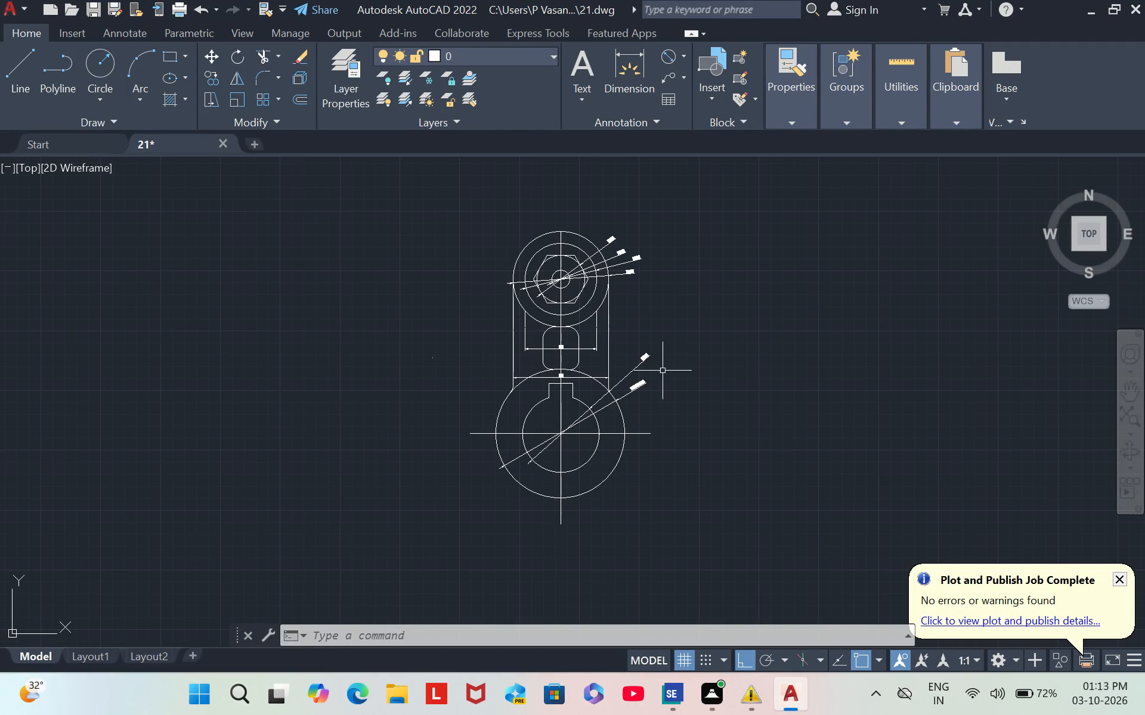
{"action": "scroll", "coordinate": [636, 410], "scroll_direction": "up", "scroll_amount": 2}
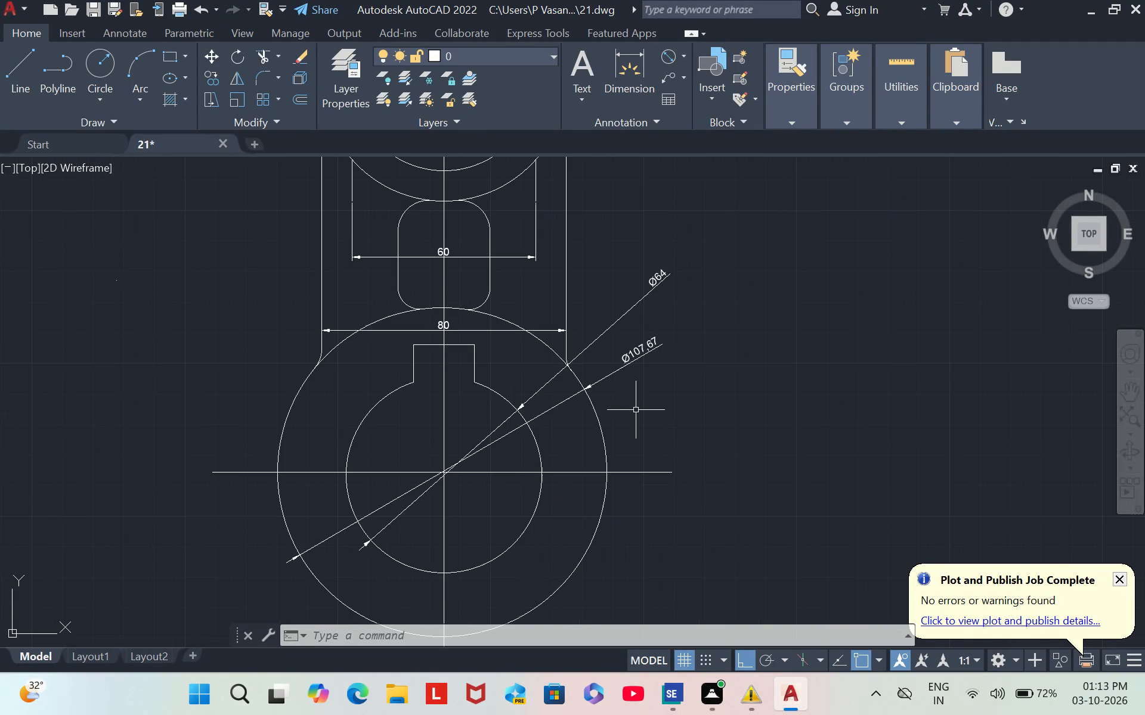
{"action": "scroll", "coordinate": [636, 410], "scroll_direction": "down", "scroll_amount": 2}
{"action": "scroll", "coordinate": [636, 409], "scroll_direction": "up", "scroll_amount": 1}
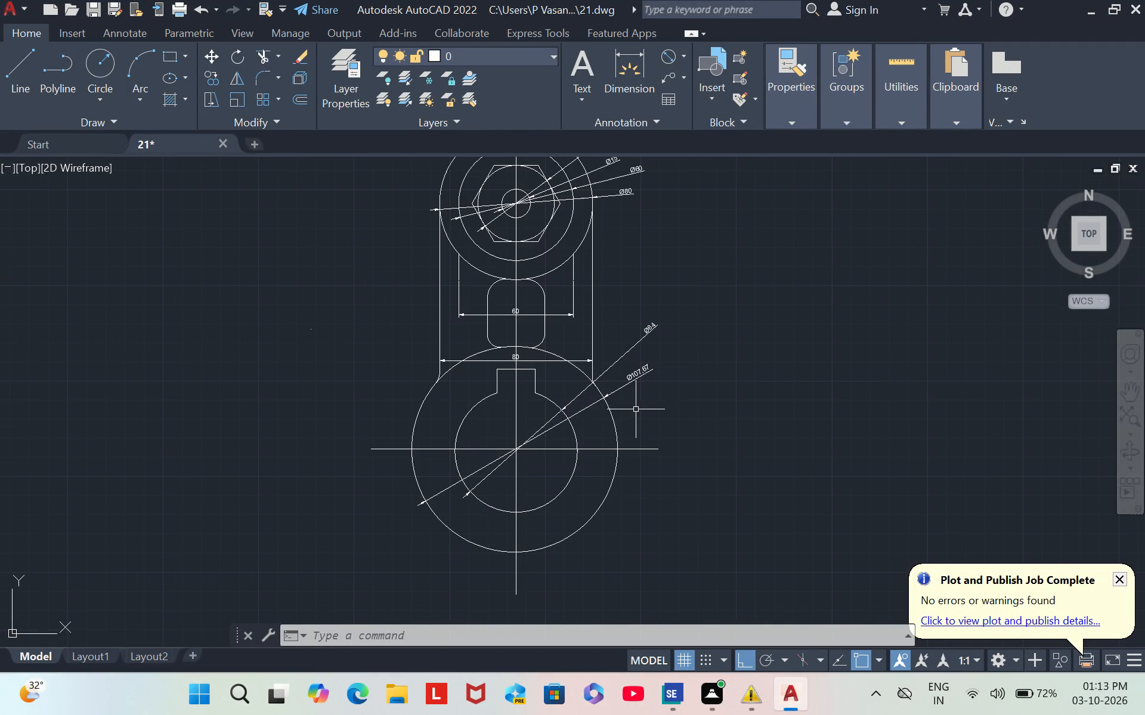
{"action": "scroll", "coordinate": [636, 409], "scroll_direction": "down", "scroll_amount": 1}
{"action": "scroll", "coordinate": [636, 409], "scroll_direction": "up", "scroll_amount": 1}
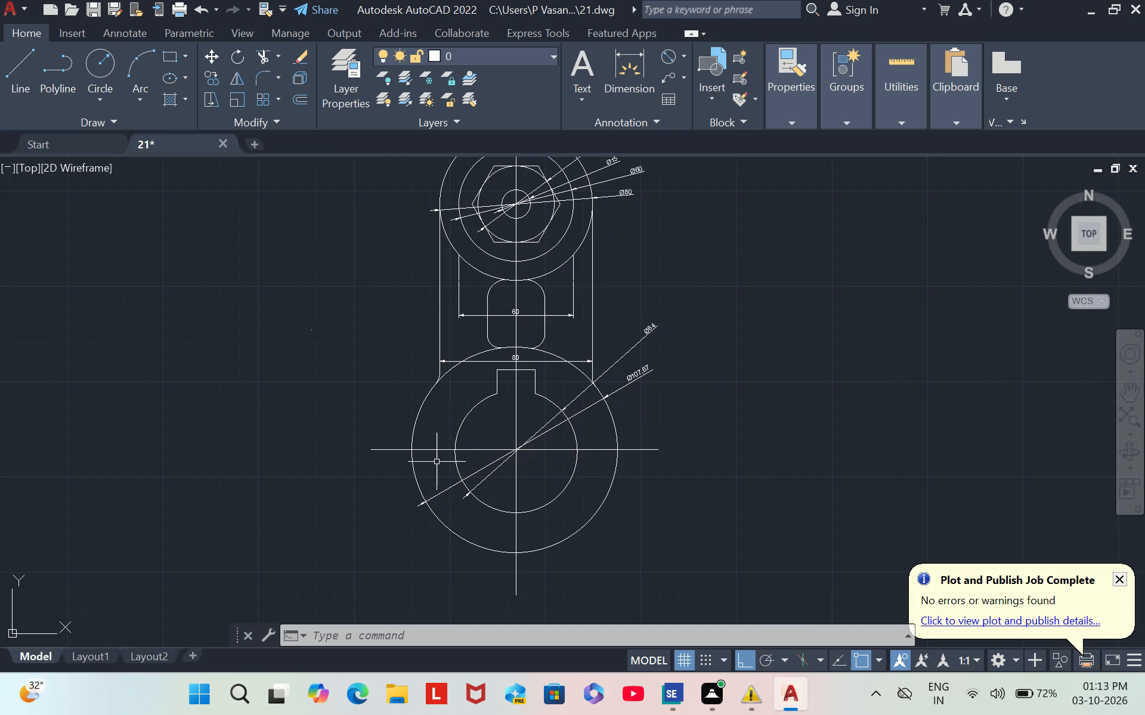
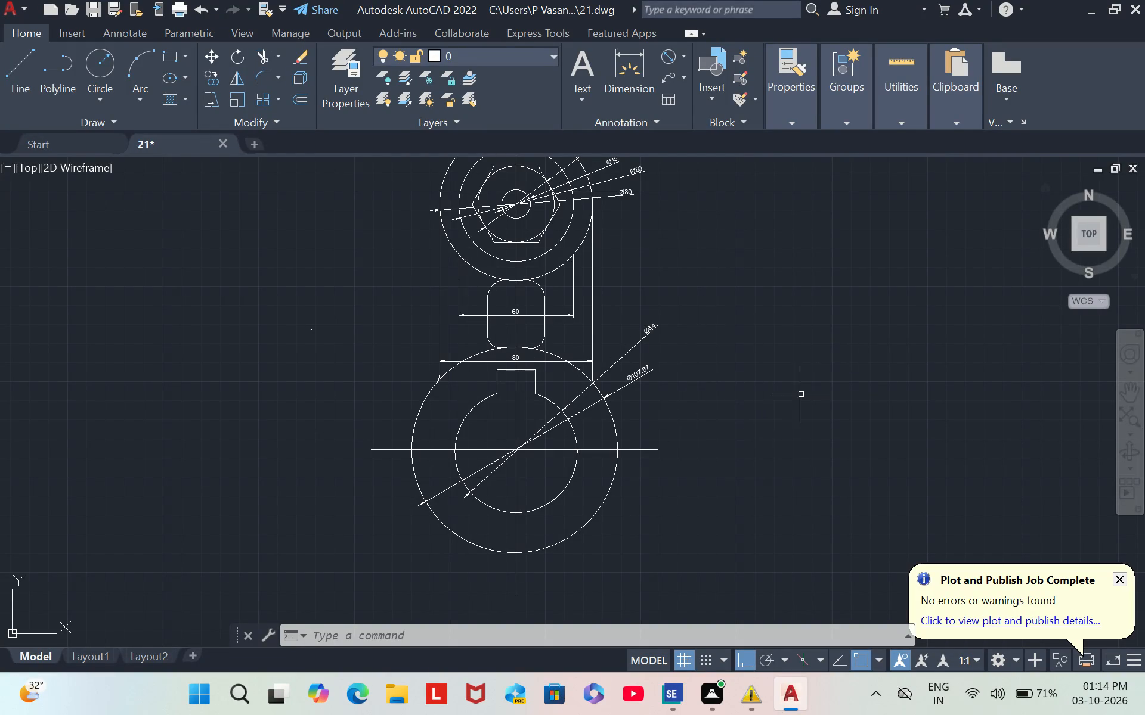
Dismiss the plot and publish notification.
{"action": "left_click", "coordinate": [1124, 573]}
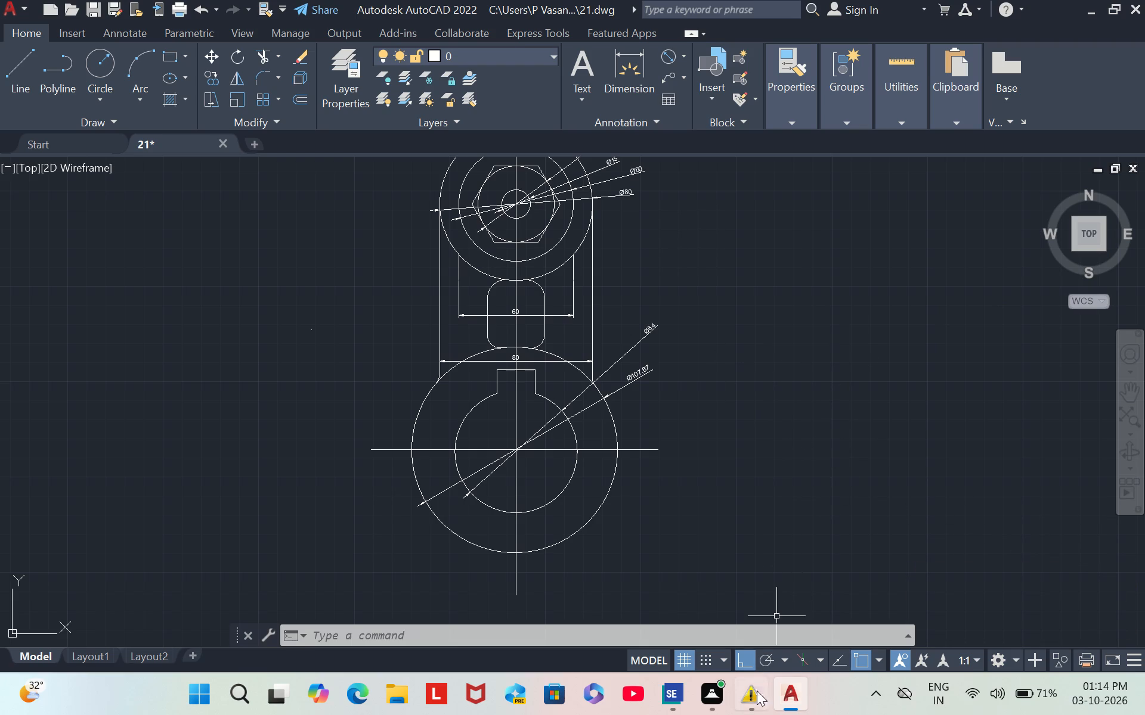